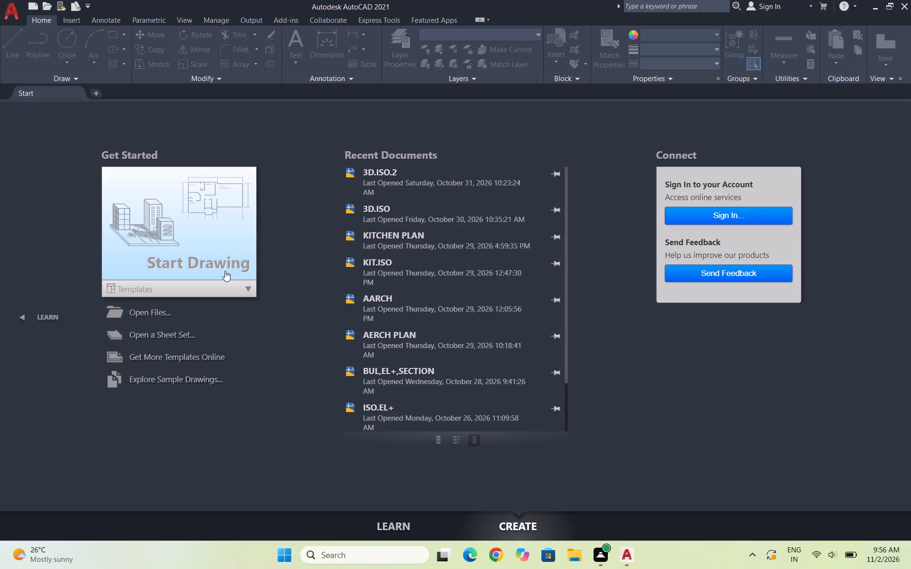
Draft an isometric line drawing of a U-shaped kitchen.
Start a new blank drawing.
double_click(238, 246)
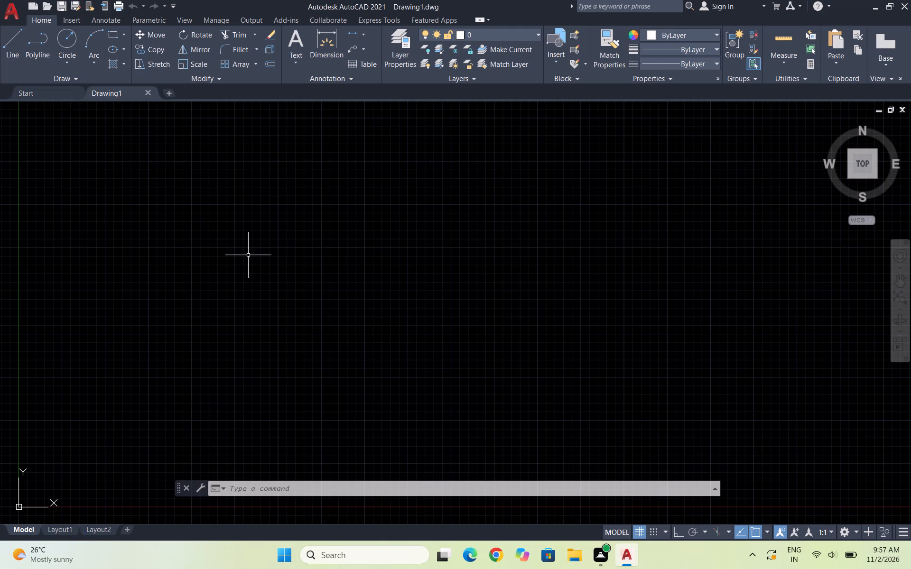
Check in the Options settings that maintaining a log file is enabled.
type("OPTIONS")
key("Return")
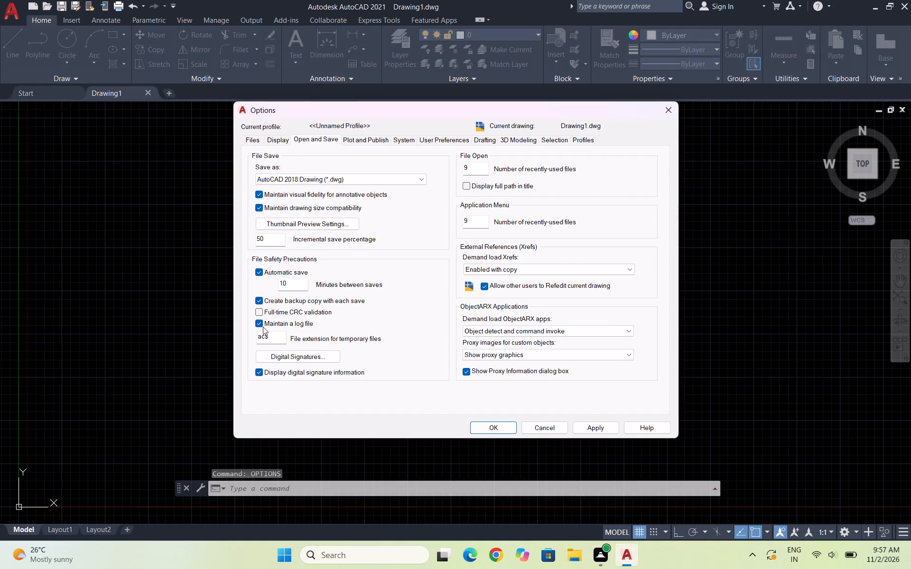
left_click(260, 323)
left_click(260, 323)
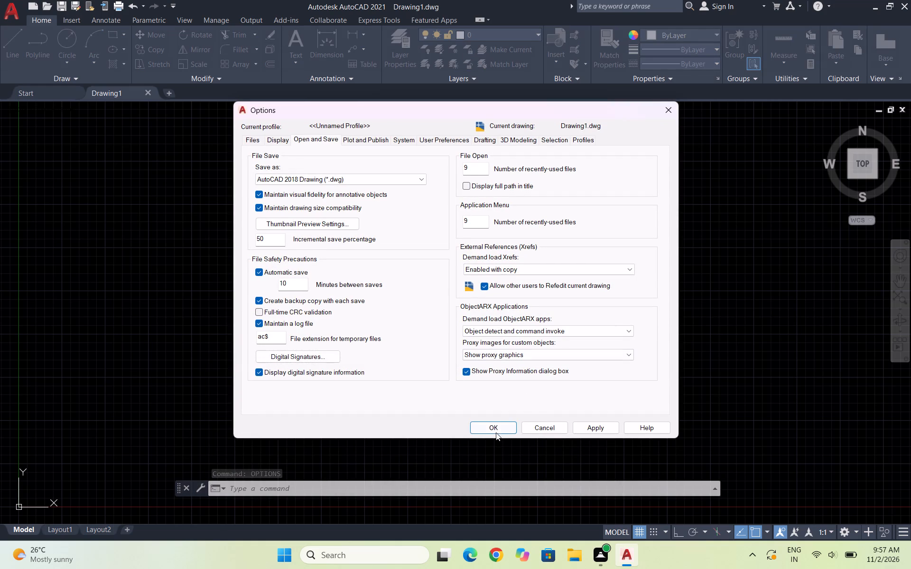
left_click(498, 431)
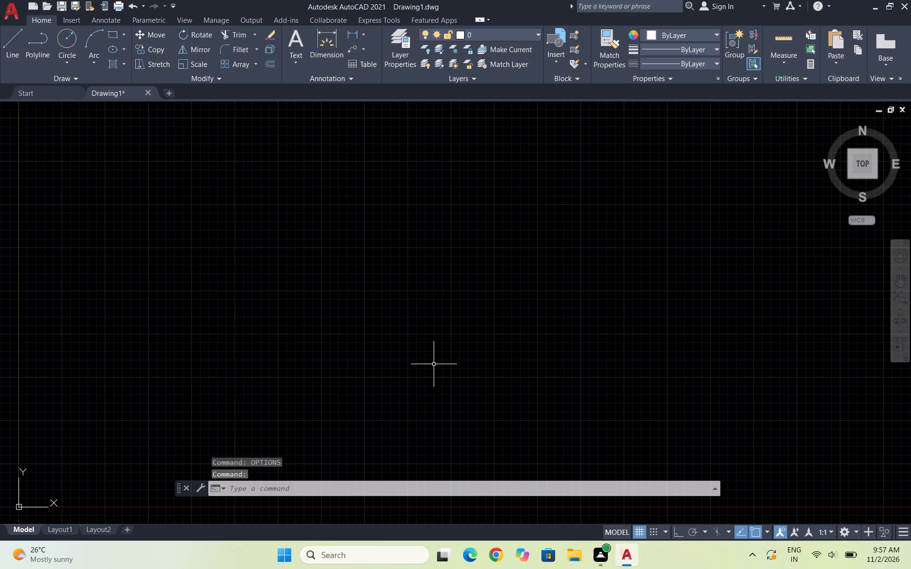
Configure the drawing units to a length precision of 0 and centimeters as the insertion scale.
type("UN")
key("Return")
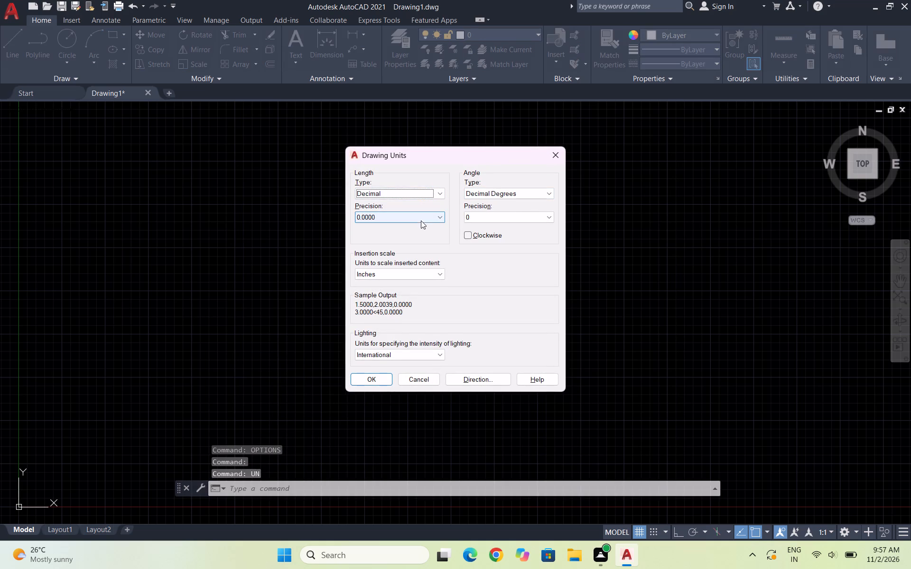
left_click(419, 220)
left_click(416, 225)
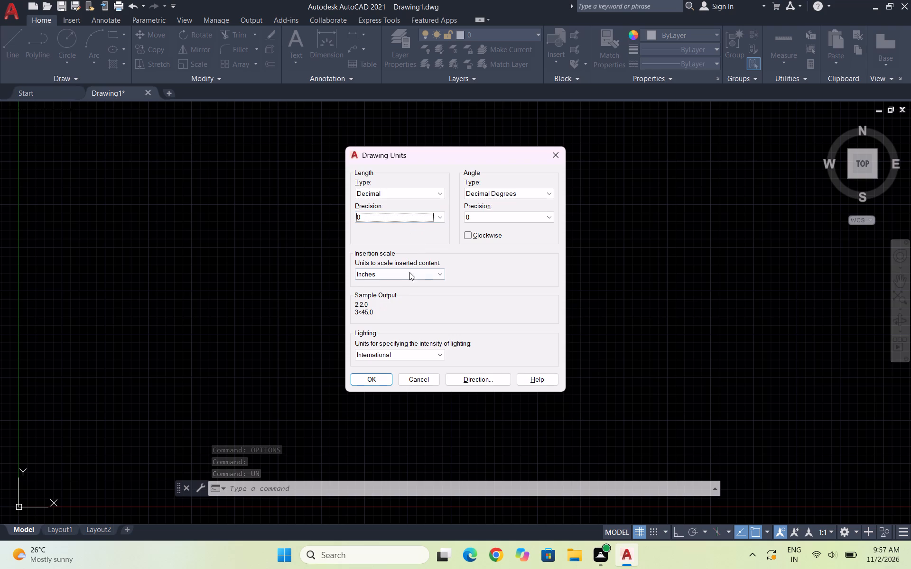
left_click(409, 272)
left_click(387, 329)
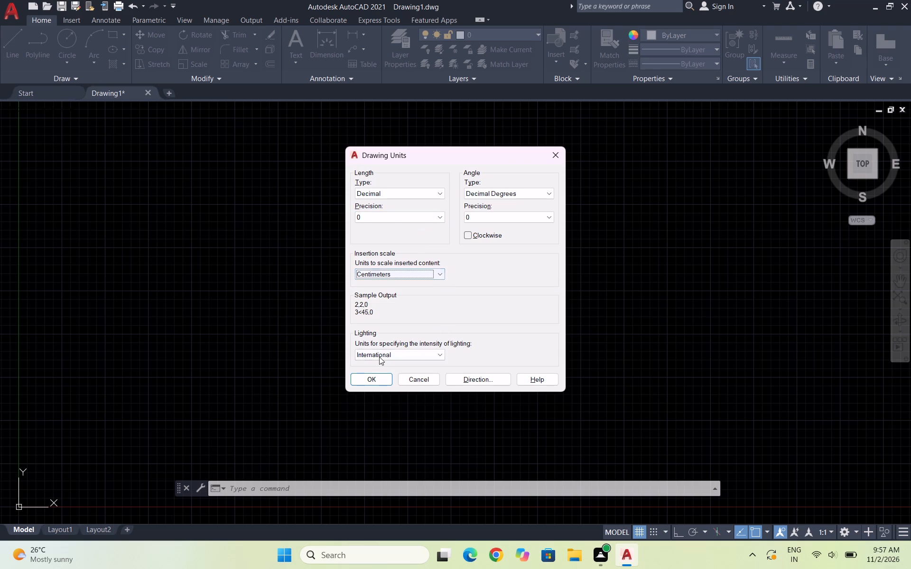
left_click(368, 381)
Modify the Standard dimension style to a primary units precision of 0 and set it as the current style.
key("d")
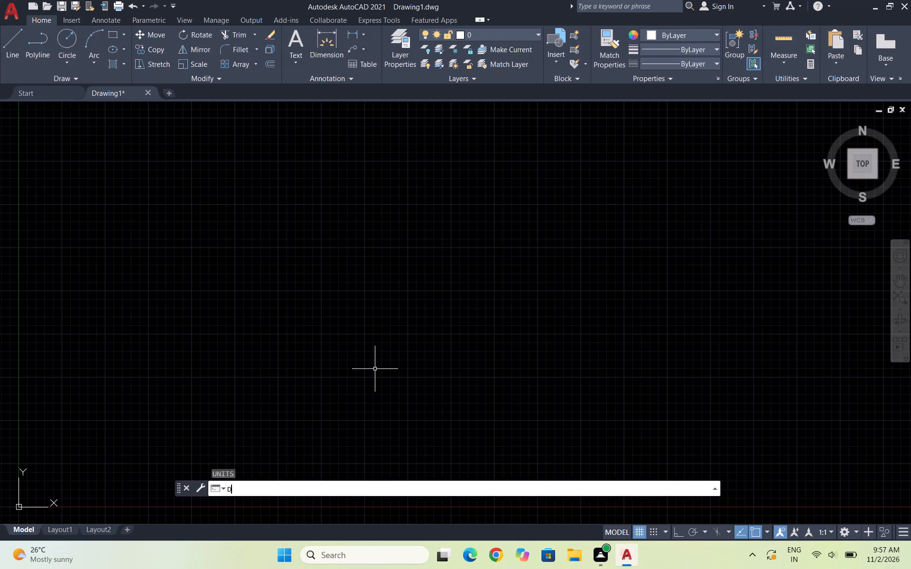
key("Return")
double_click(586, 249)
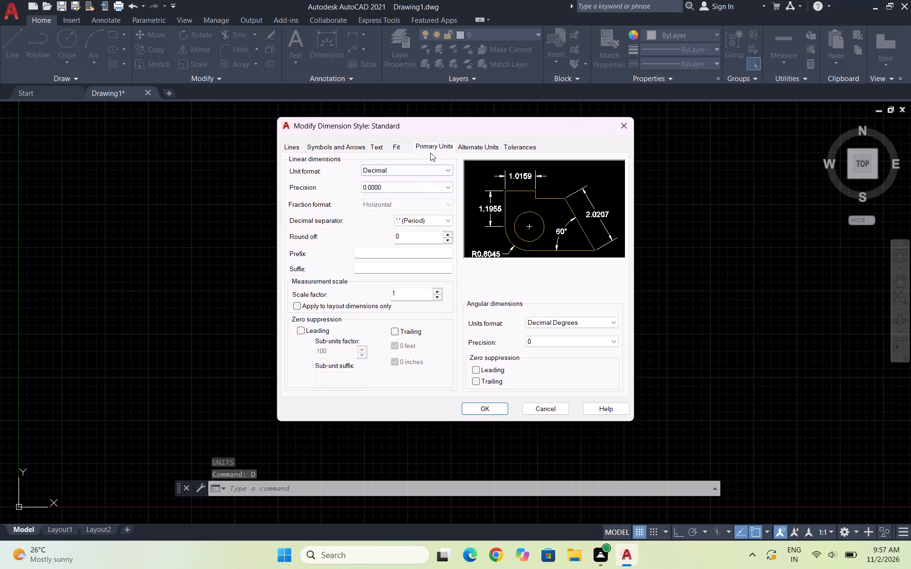
left_click(427, 186)
left_click(429, 196)
left_click(485, 406)
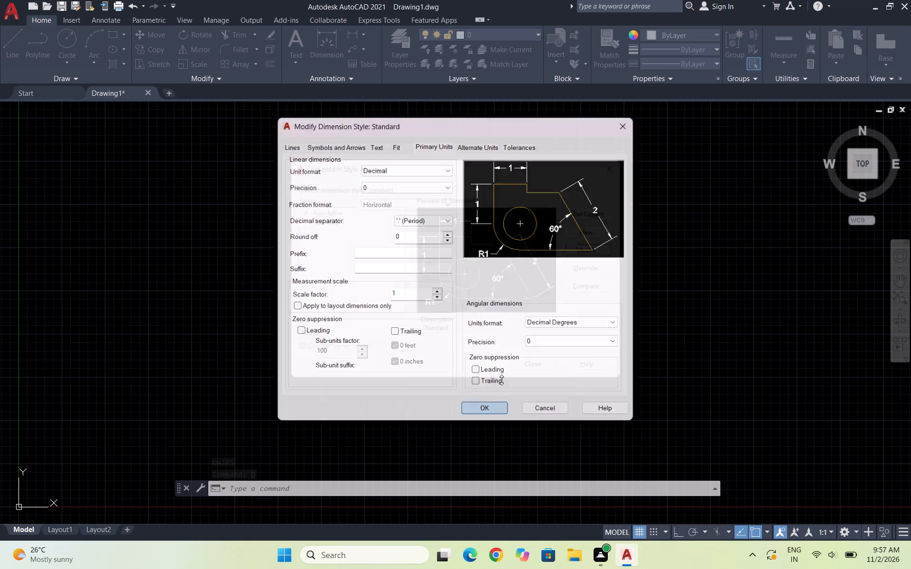
left_click(596, 214)
left_click(540, 364)
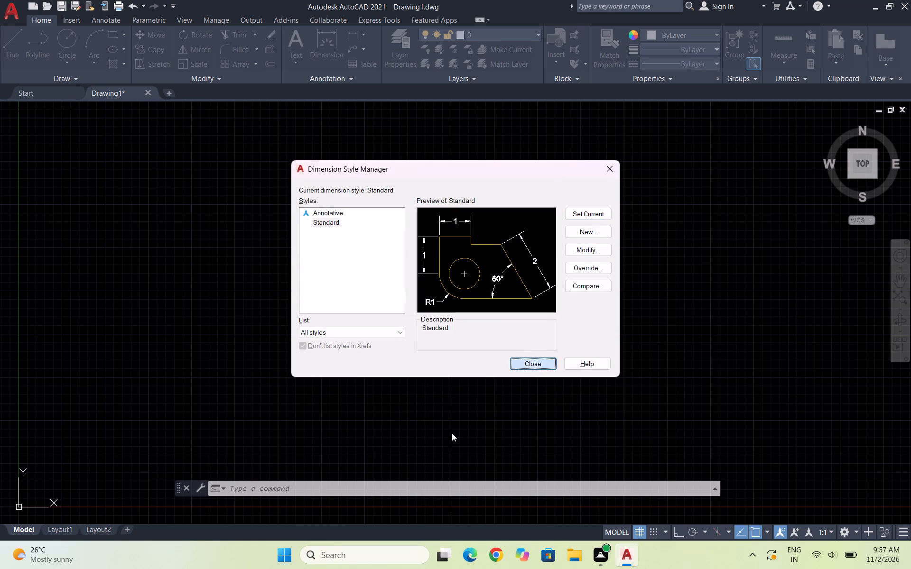
Turn off the drawing grid.
key("F7")
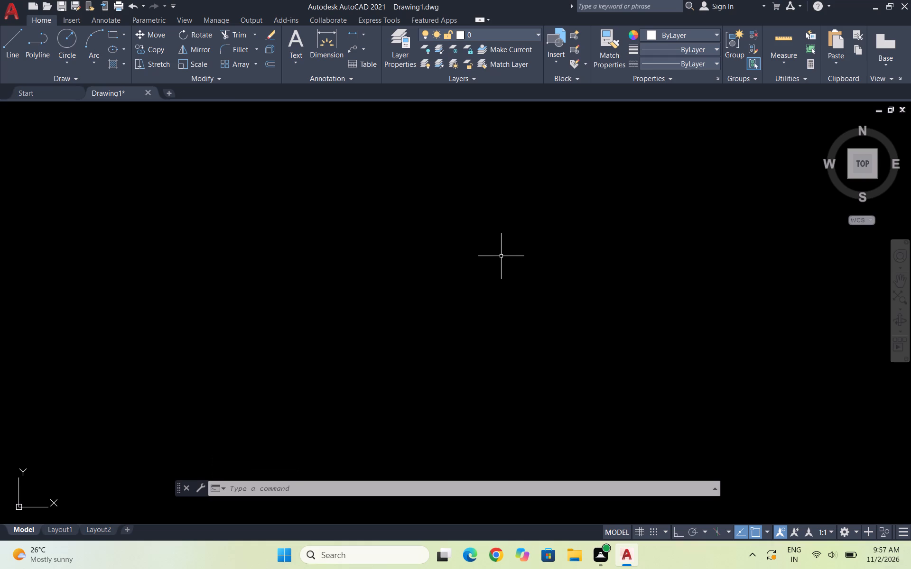
key("Escape")
key("Escape")
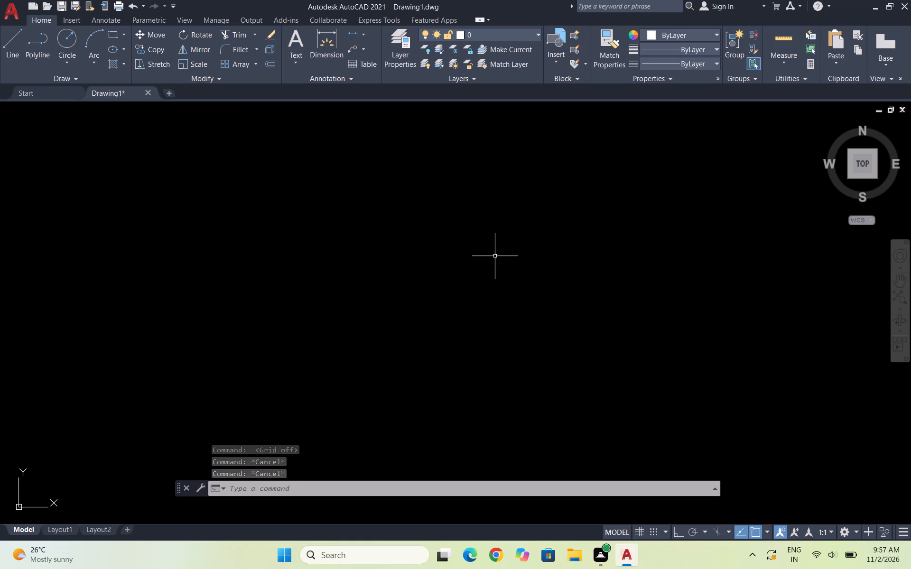
key("Escape")
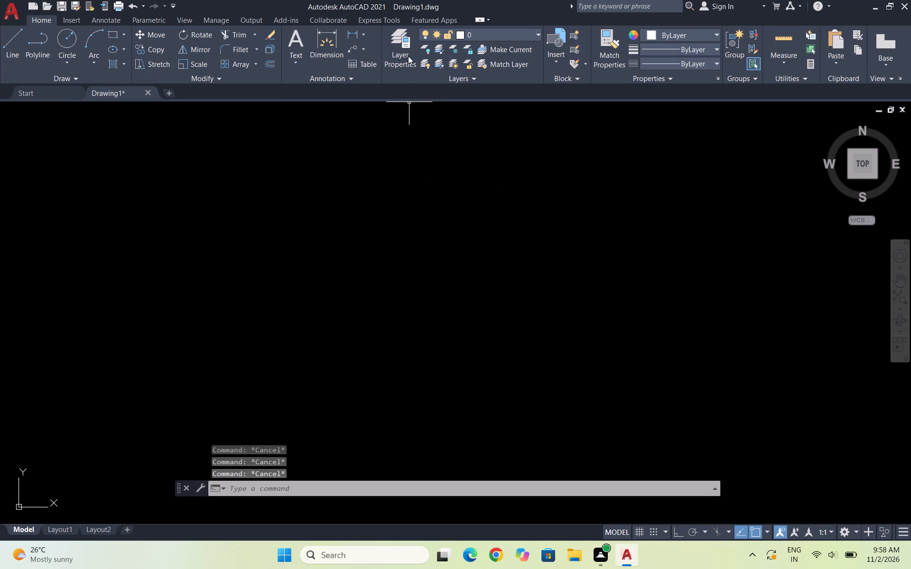
Create a new layer named WALLS and set its color to cyan.
double_click(409, 56)
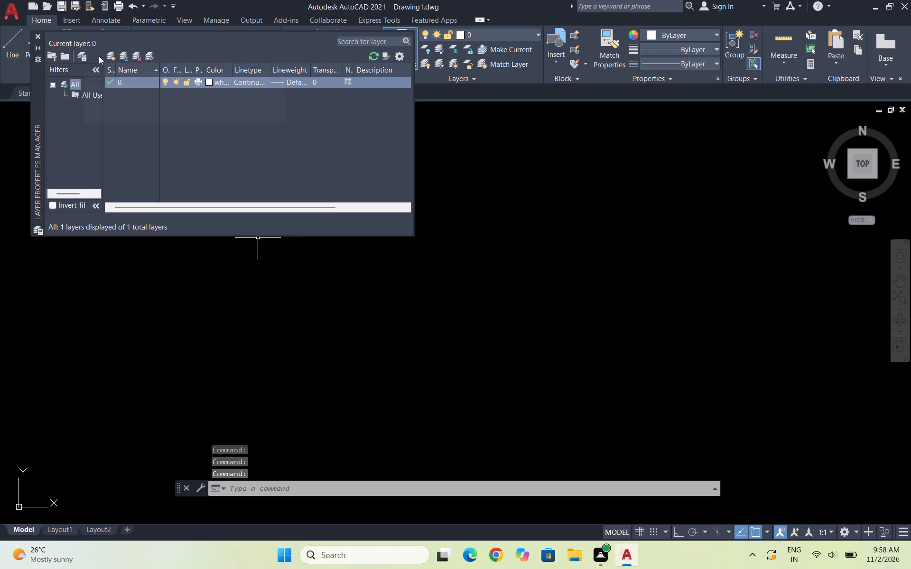
left_click(120, 53)
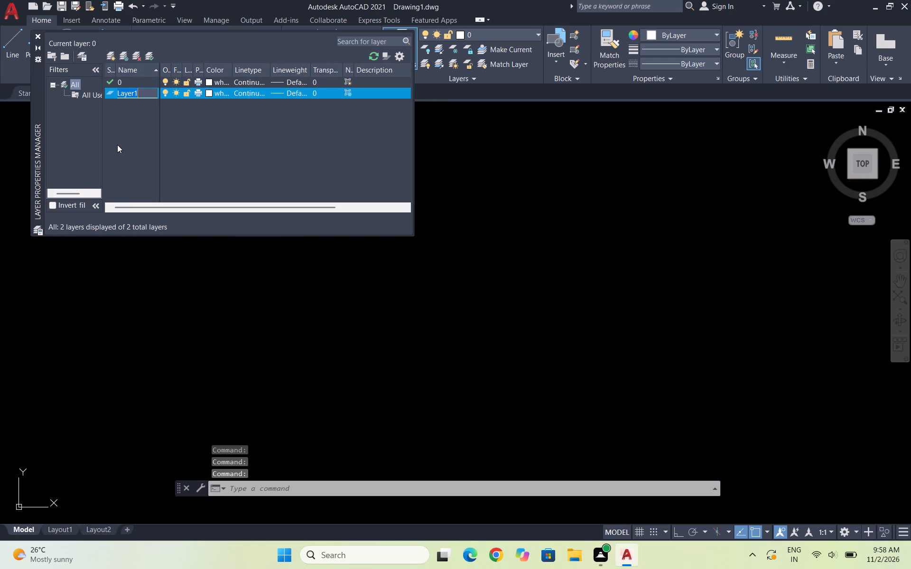
type("WALLS")
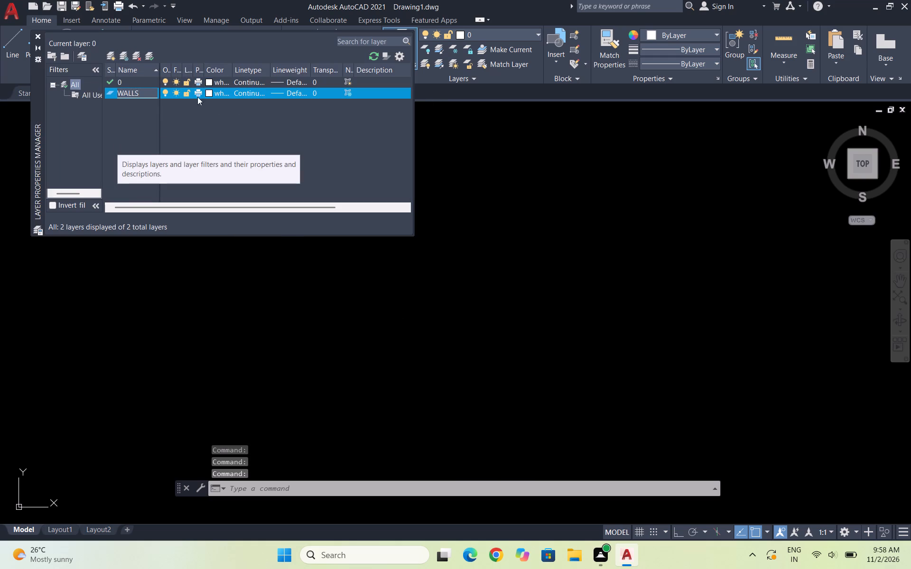
left_click(210, 94)
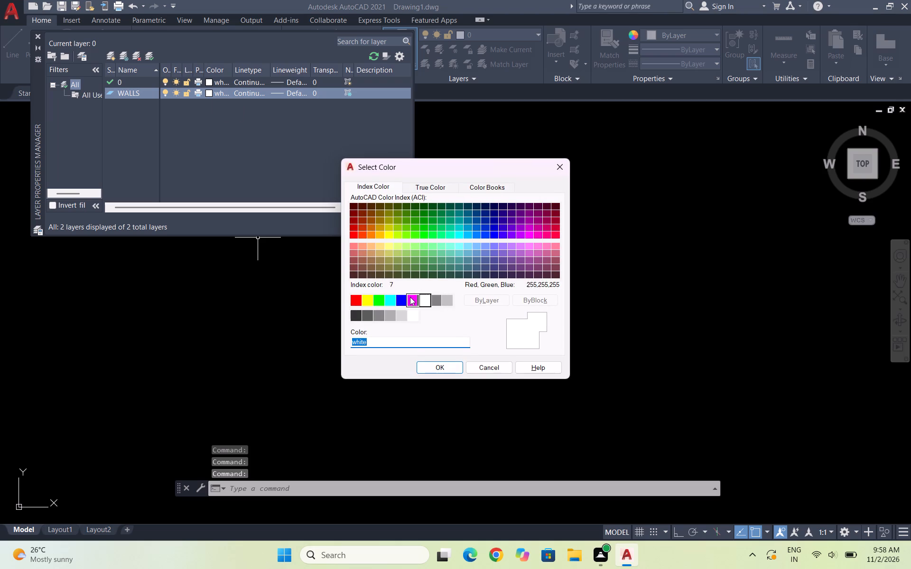
left_click(393, 302)
left_click(429, 367)
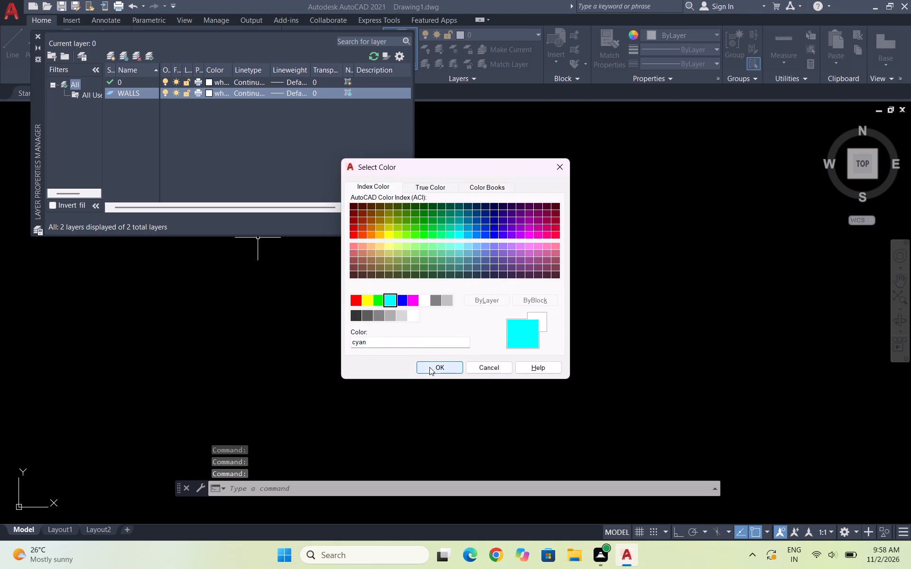
Create a new layer named DOORS and set its color to green.
left_click(122, 55)
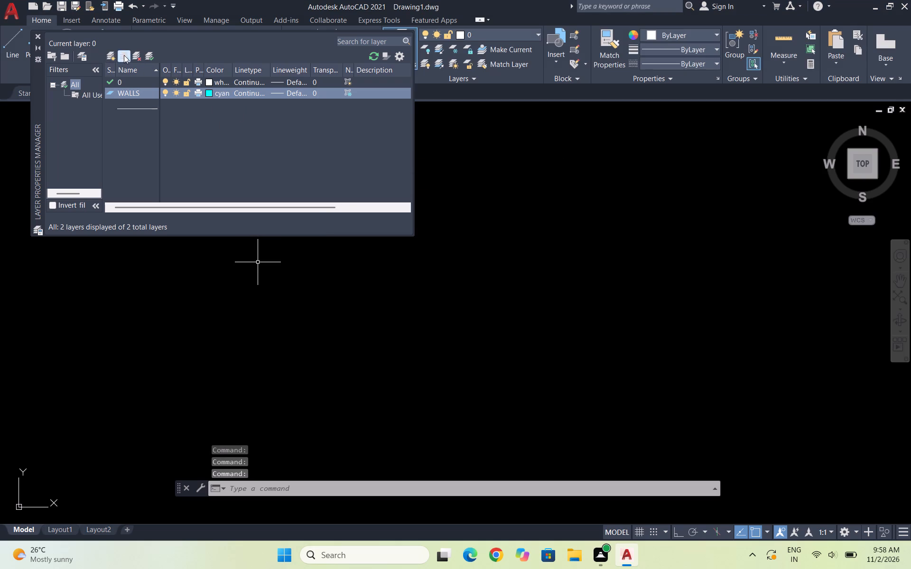
type("DOORS")
left_click(210, 101)
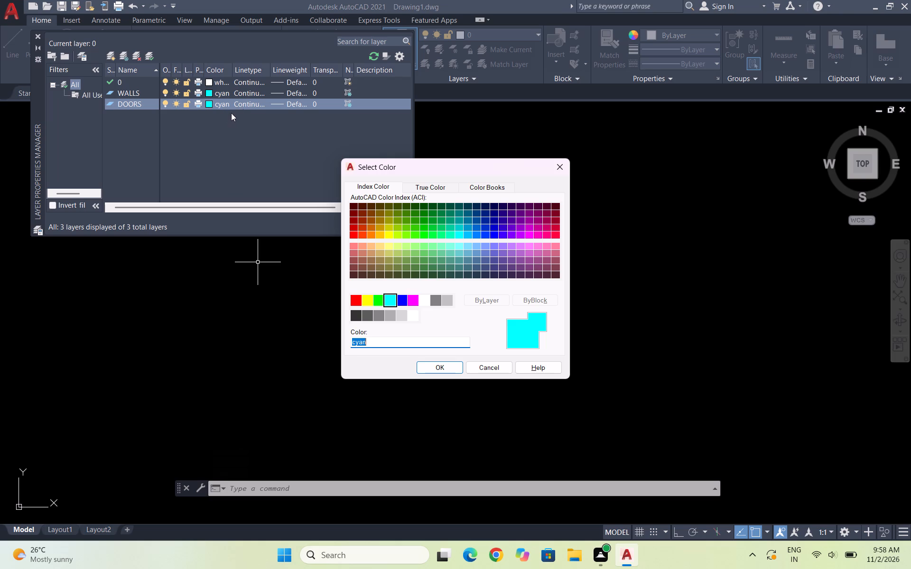
left_click(378, 302)
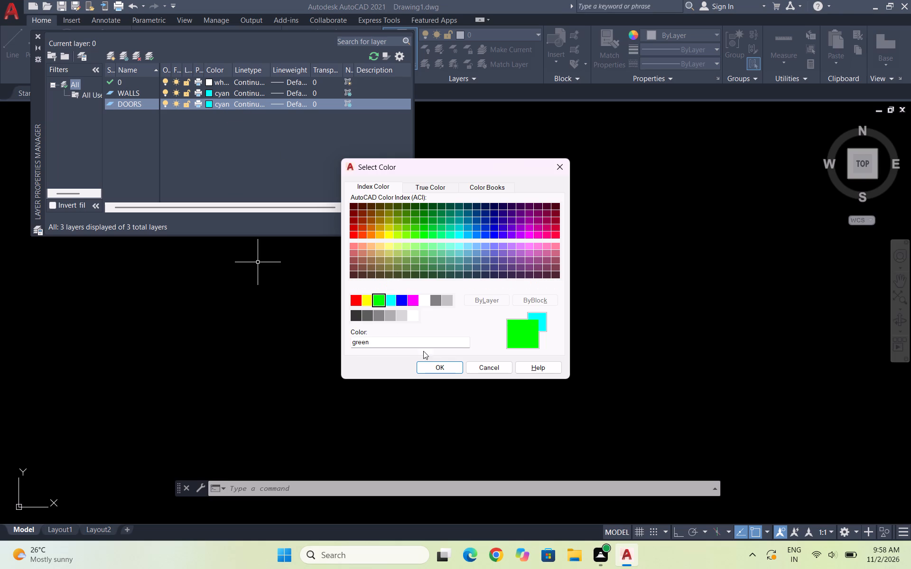
left_click(438, 365)
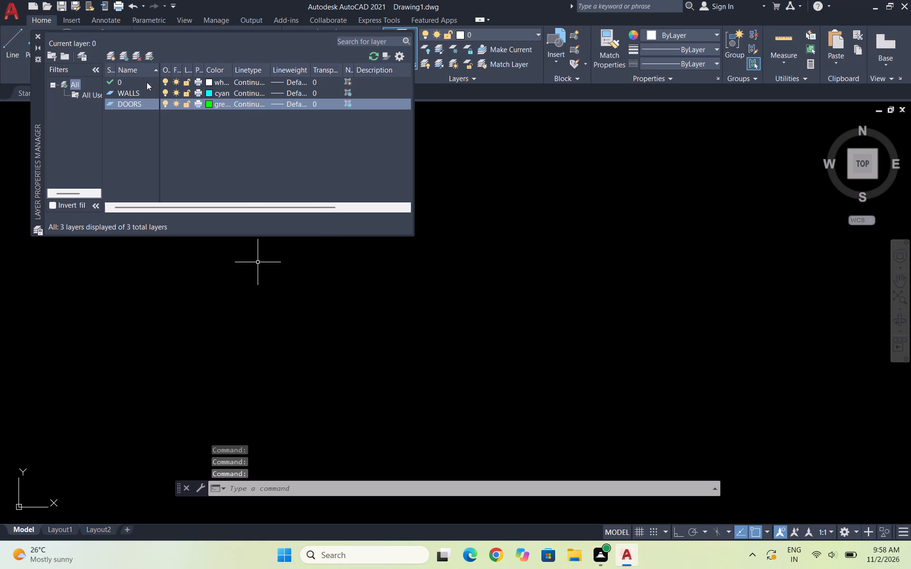
Rename the DOORS layer as DOT LINES.
left_click(145, 98)
left_click(152, 102)
right_click(149, 102)
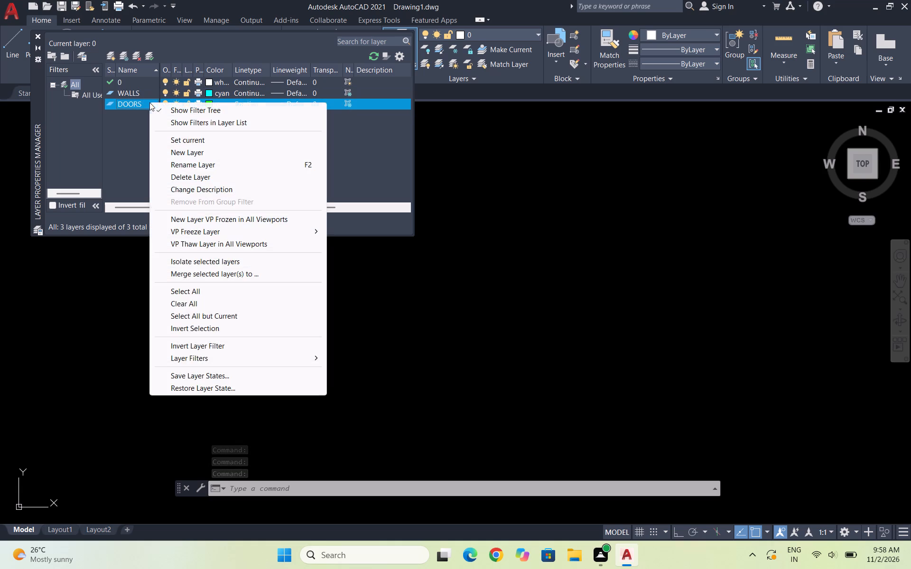
left_click(113, 123)
triple_click(144, 100)
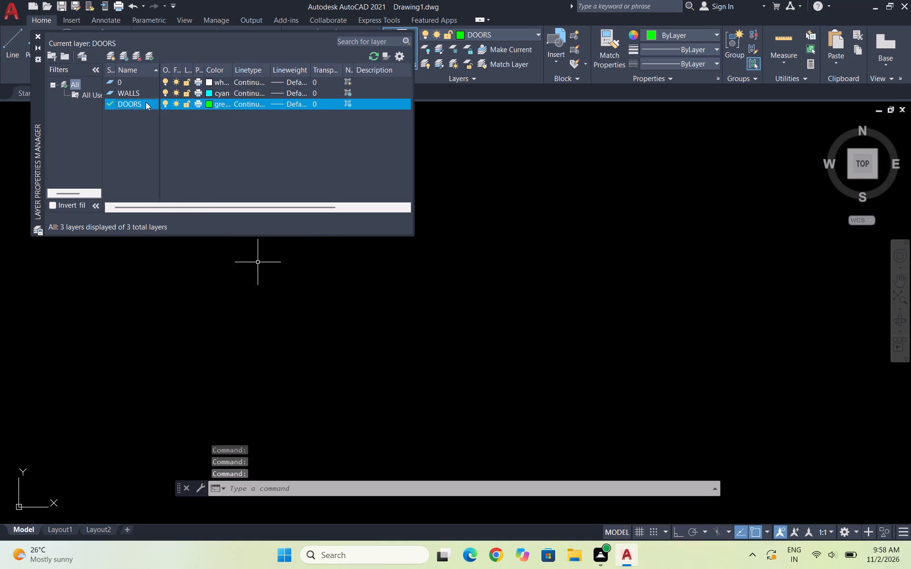
left_click(146, 102)
left_click_drag(146, 102, 114, 100)
type("DOT LINES")
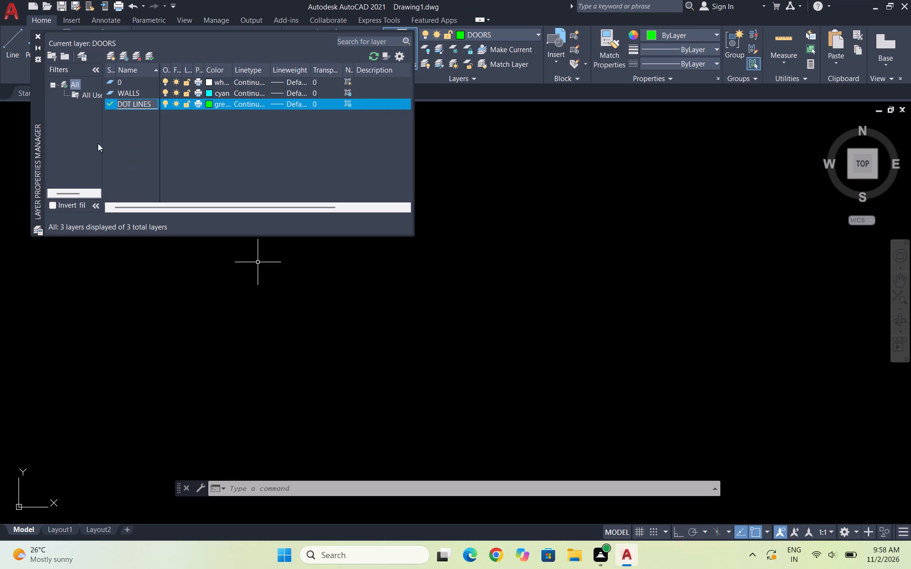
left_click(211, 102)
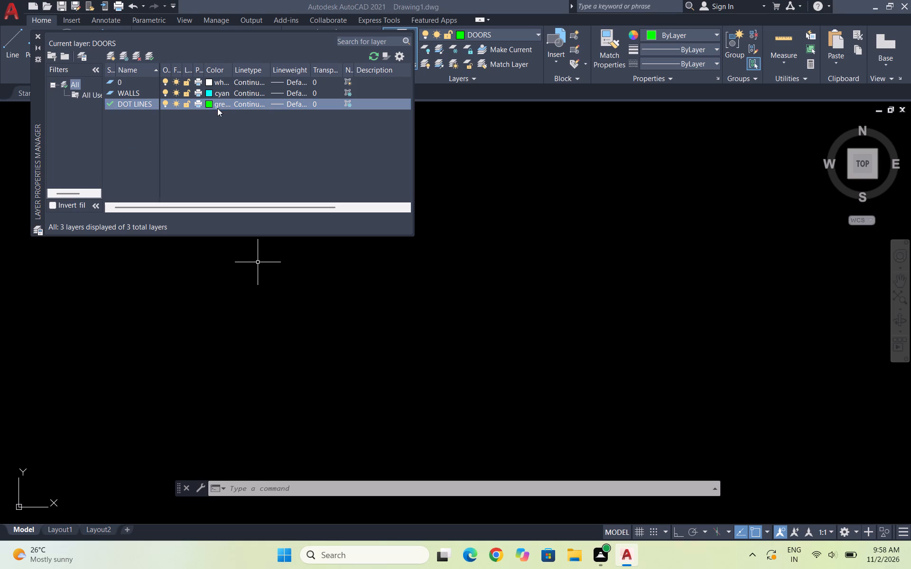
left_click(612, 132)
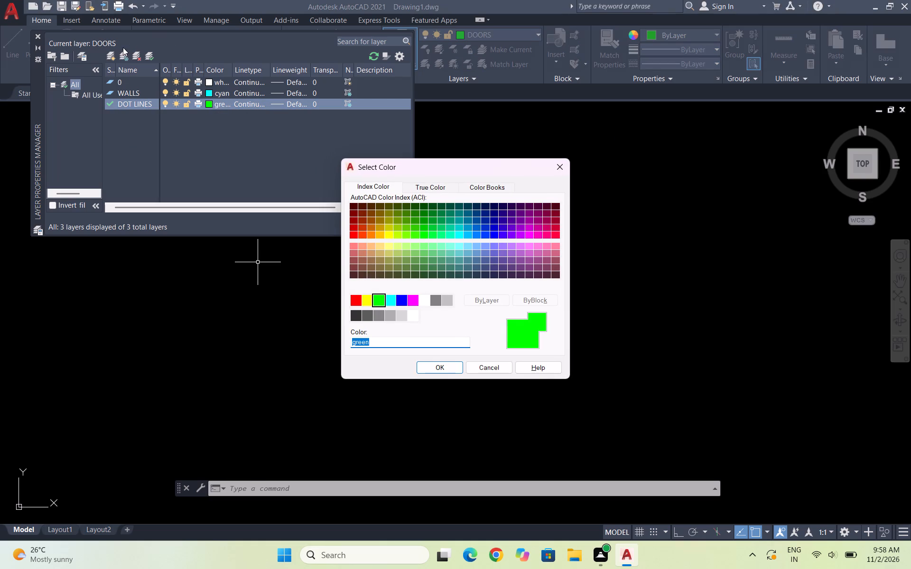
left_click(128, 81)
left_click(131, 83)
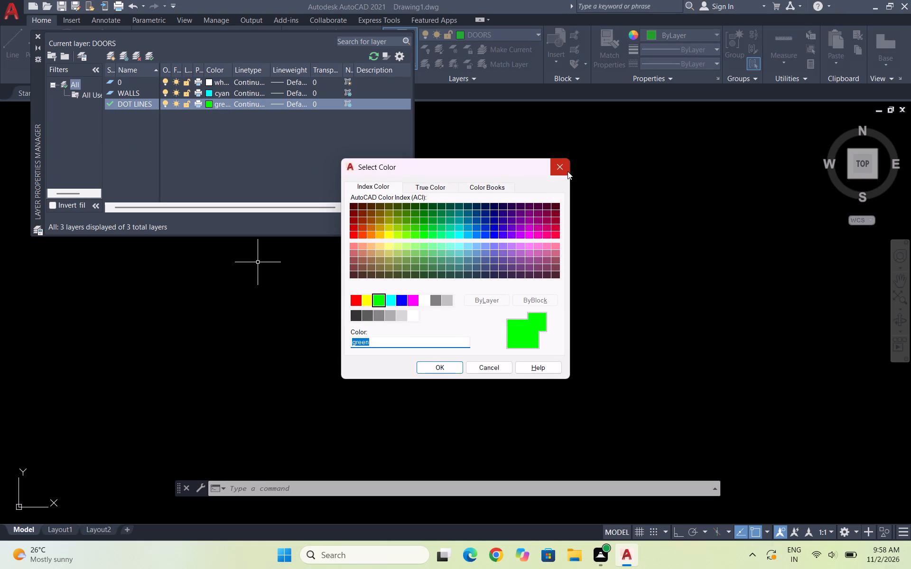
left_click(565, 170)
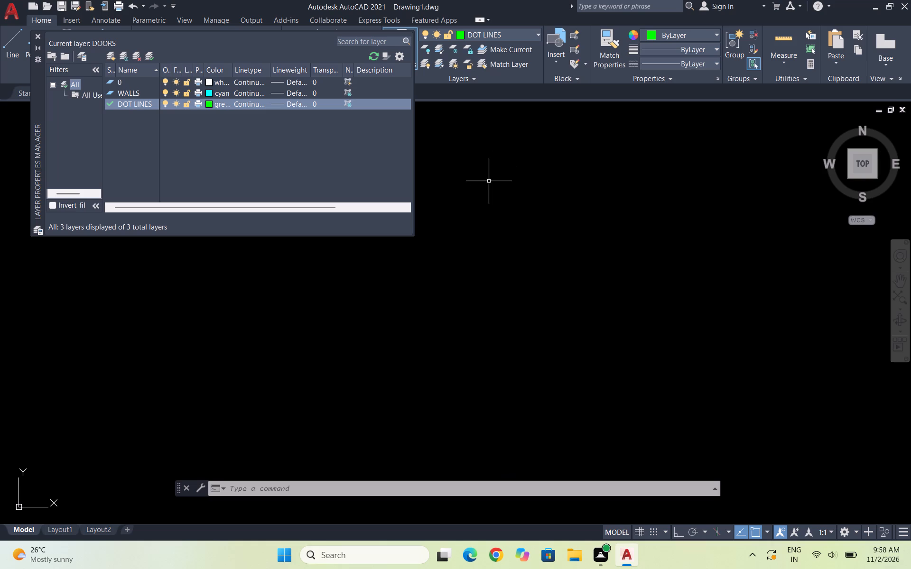
Make layer 0 the current layer and close the layer manager.
left_click(130, 83)
left_click(145, 56)
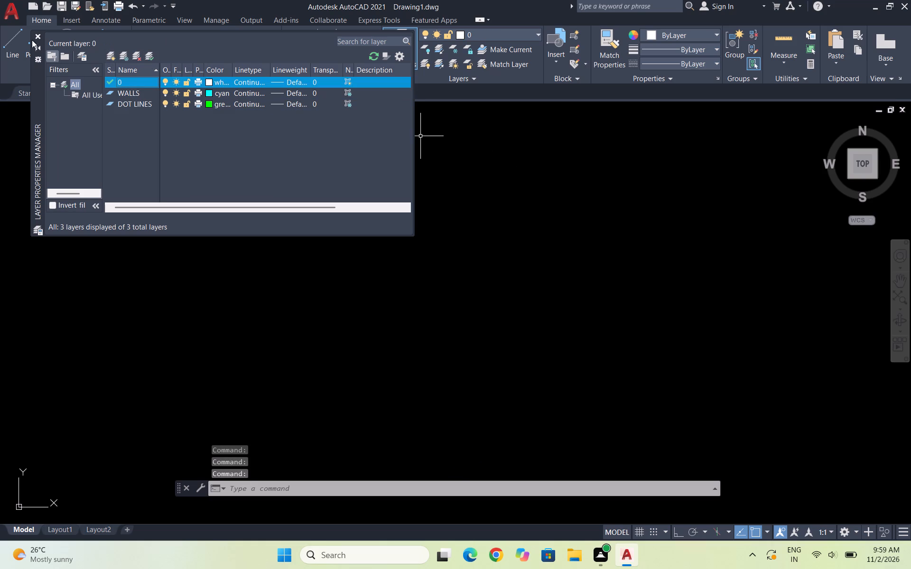
left_click(43, 33)
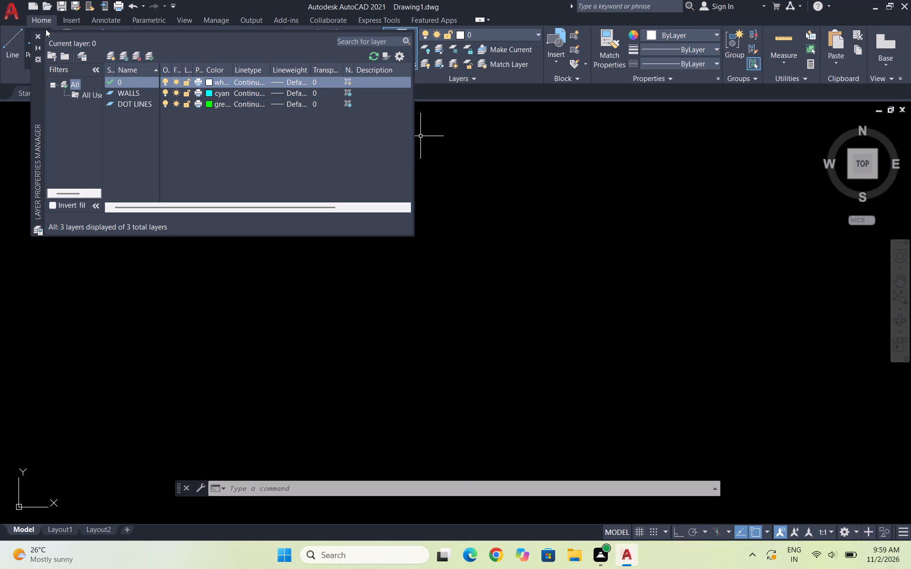
left_click(46, 29)
left_click(38, 35)
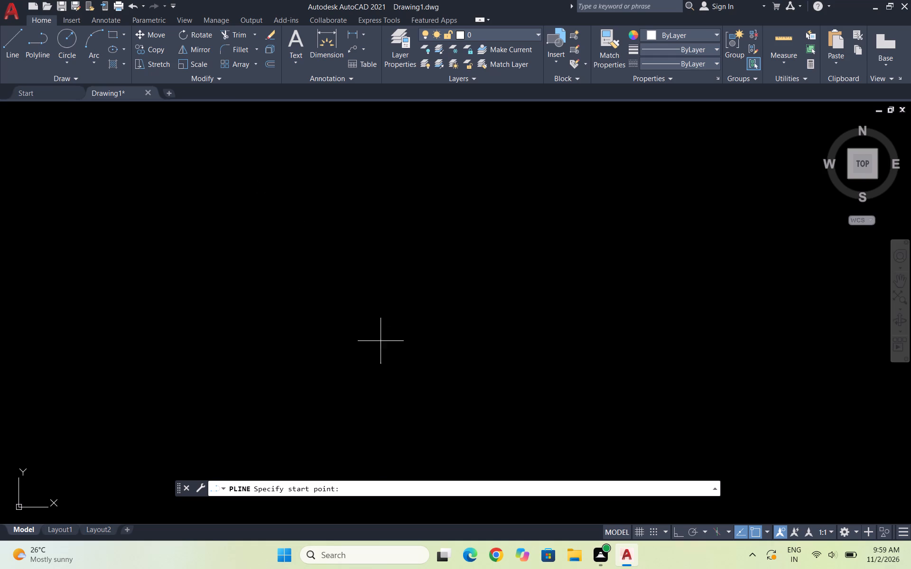
Cancel the active polyline command and turn on isometric drafting mode.
key("Escape")
left_click(720, 533)
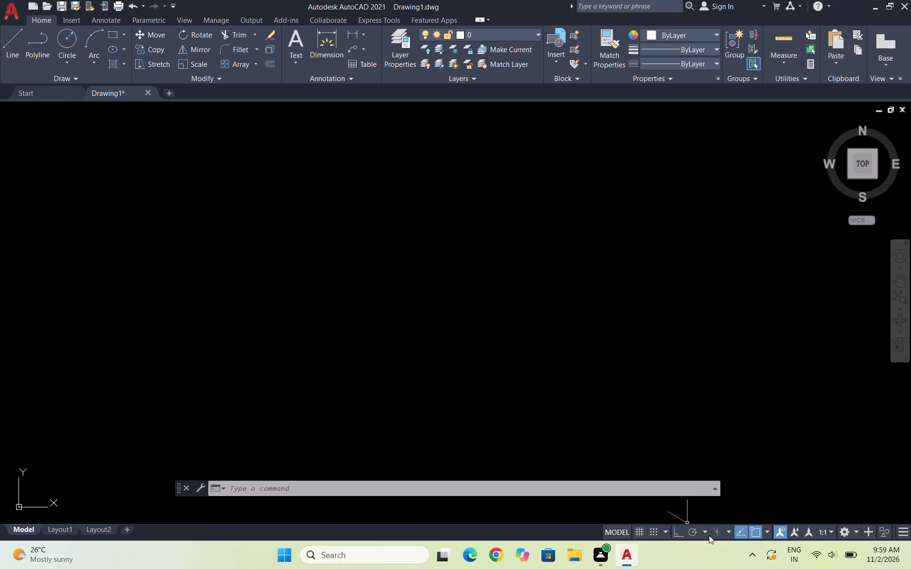
With ortho on, draw an isometric line 280 units long at 330° on the left isoplane.
left_click(677, 537)
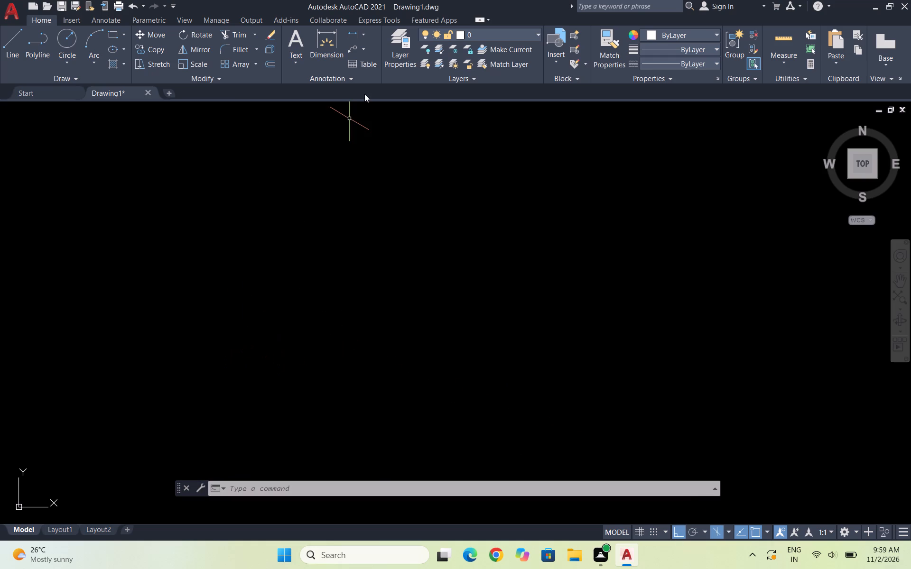
key("l")
key("Return")
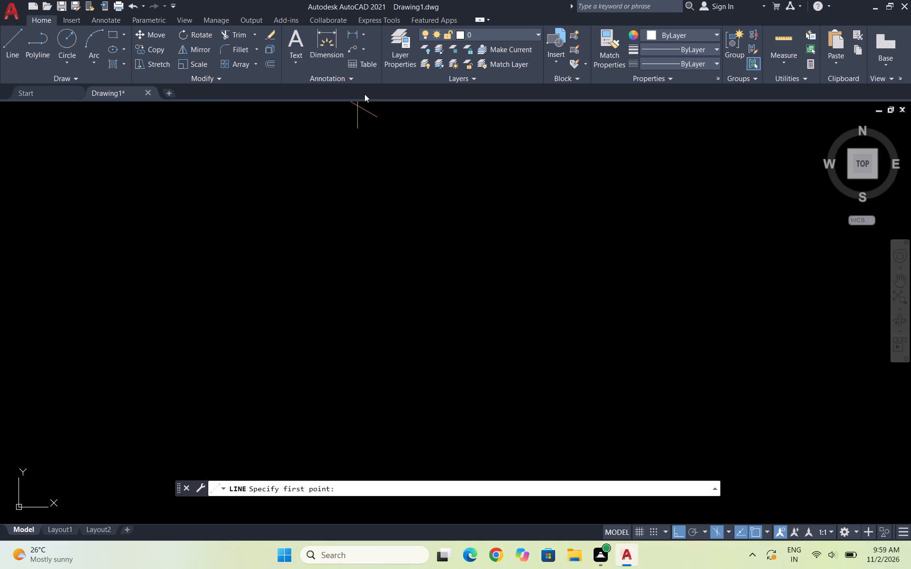
left_click(249, 209)
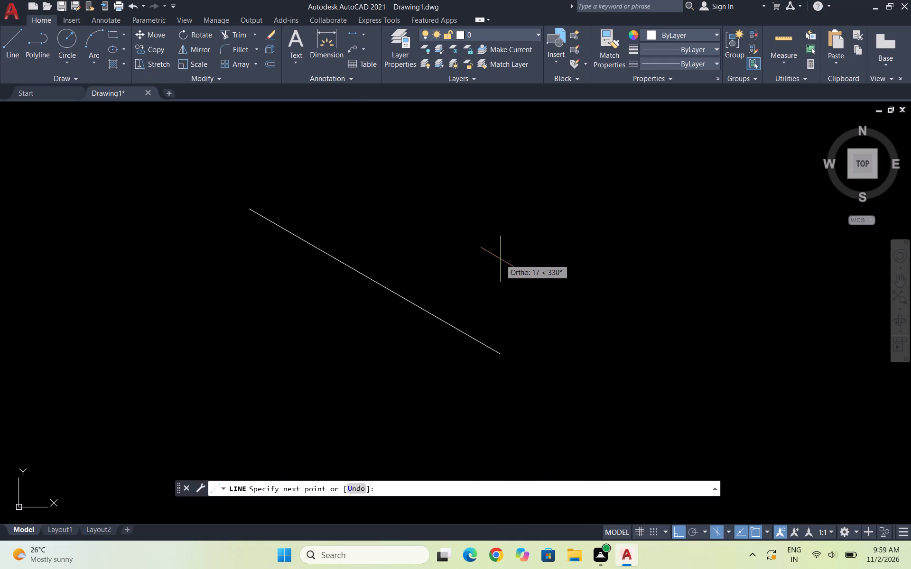
type("280")
key("Return")
scroll(461, 242, "down", 6)
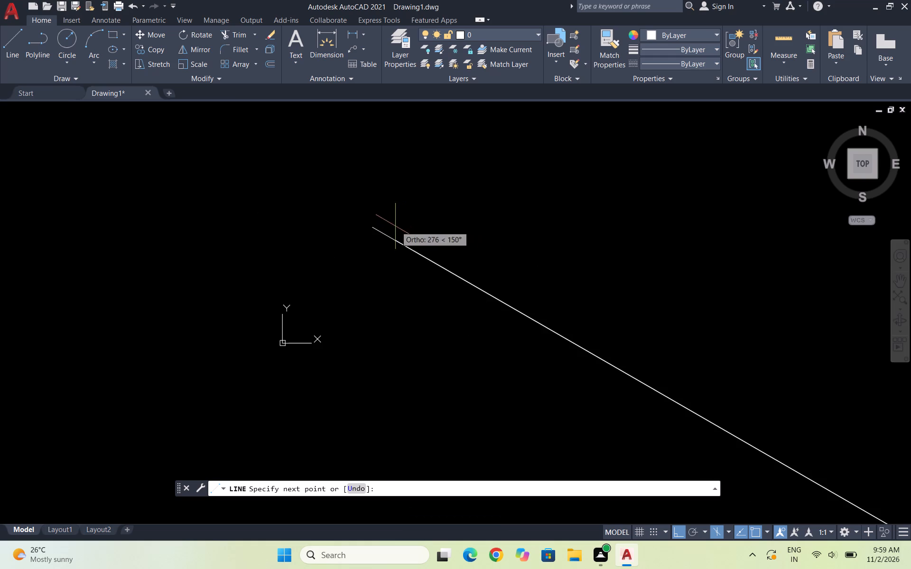
scroll(395, 226, "down", 3)
key("Escape")
scroll(385, 226, "down", 7)
scroll(419, 255, "up", 2)
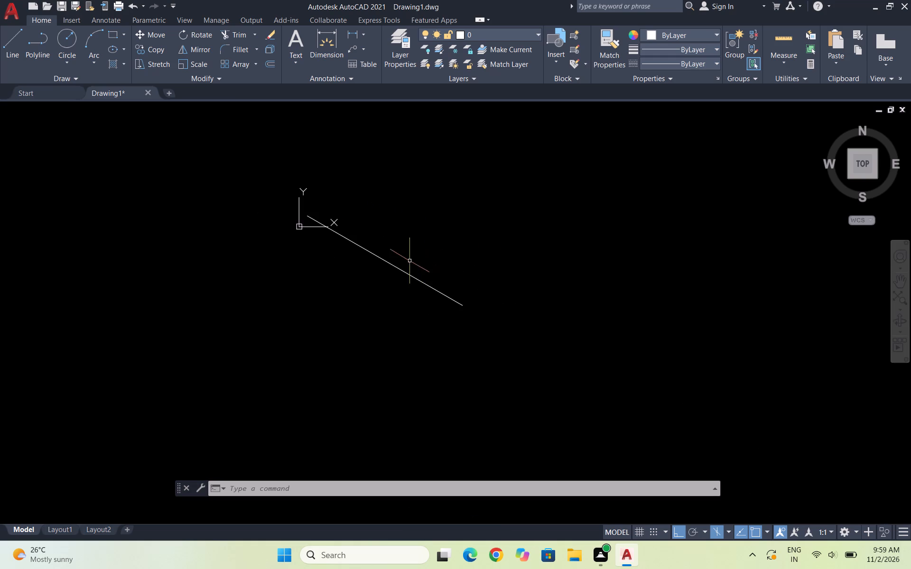
scroll(398, 259, "up", 2)
Move the UCS origin below and clear of the 280-unit line, with ortho off for the placement and restored after it.
left_click(139, 176)
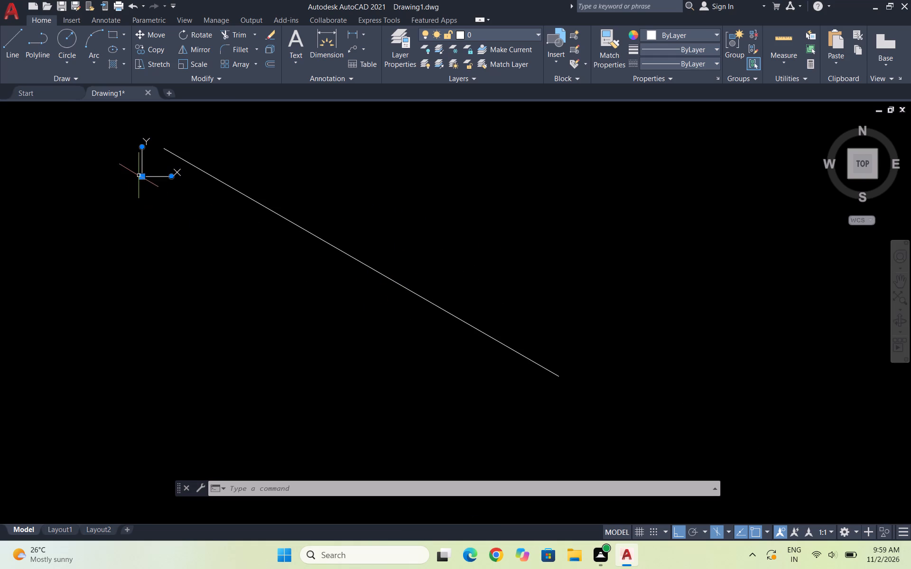
left_click_drag(141, 174, 121, 443)
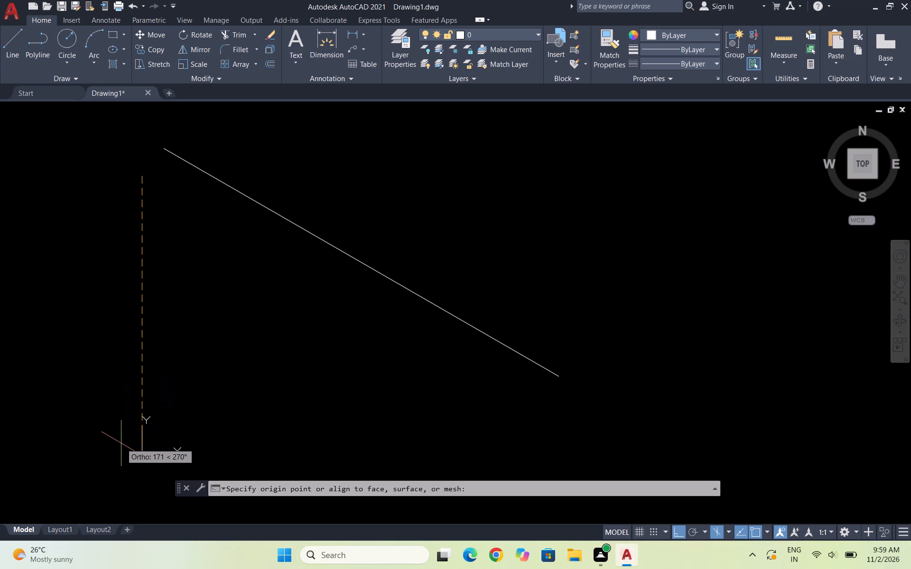
left_click_drag(121, 443, 105, 464)
key("F8")
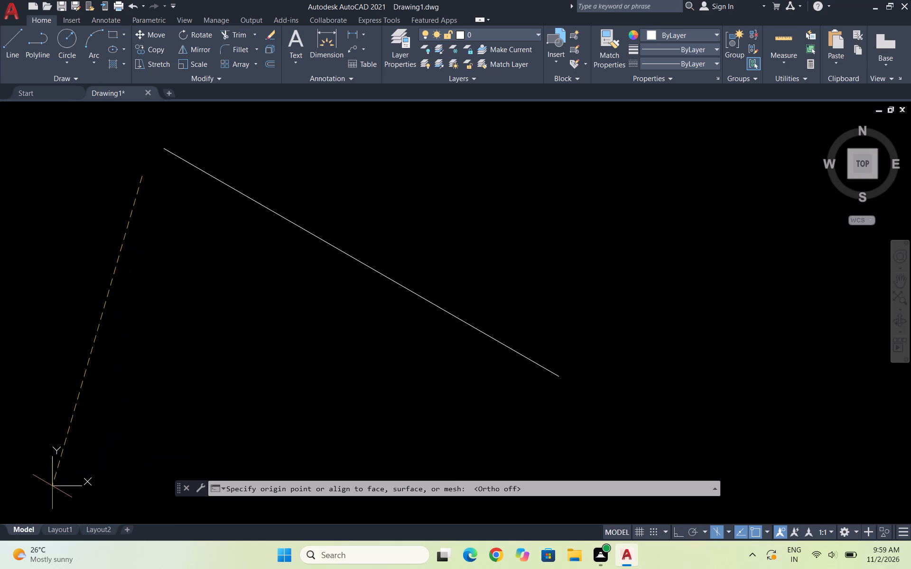
left_click(34, 503)
key("Escape")
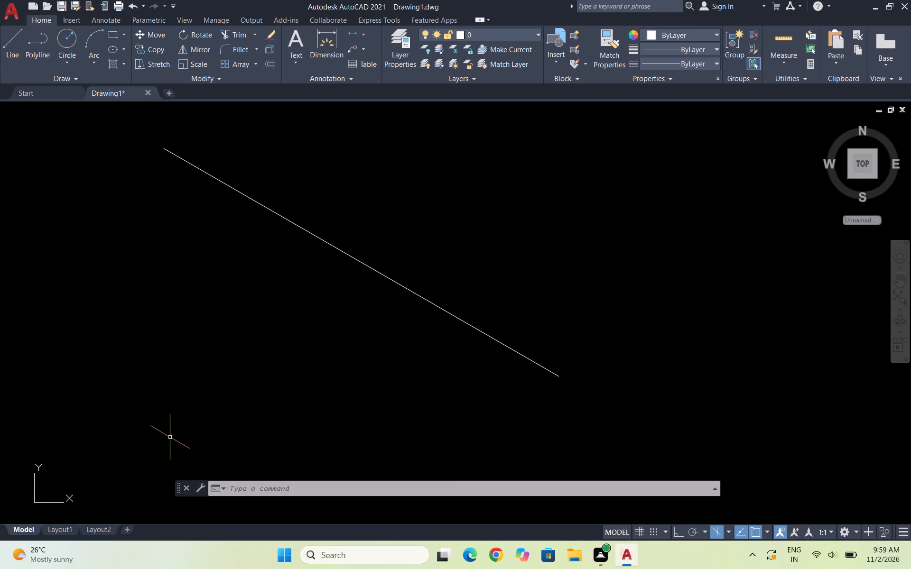
key("F8")
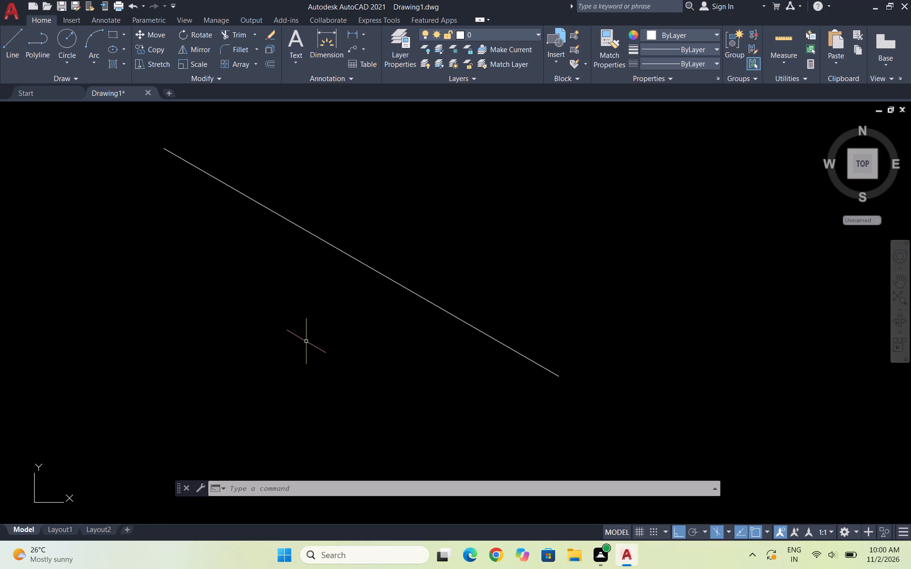
key("Escape")
key("Escape")
key("Escape")
key("Escape")
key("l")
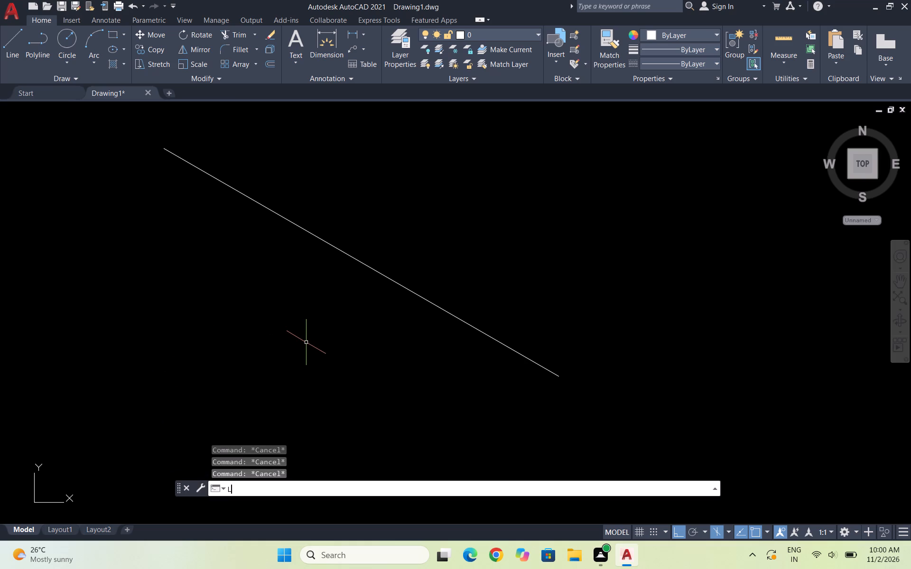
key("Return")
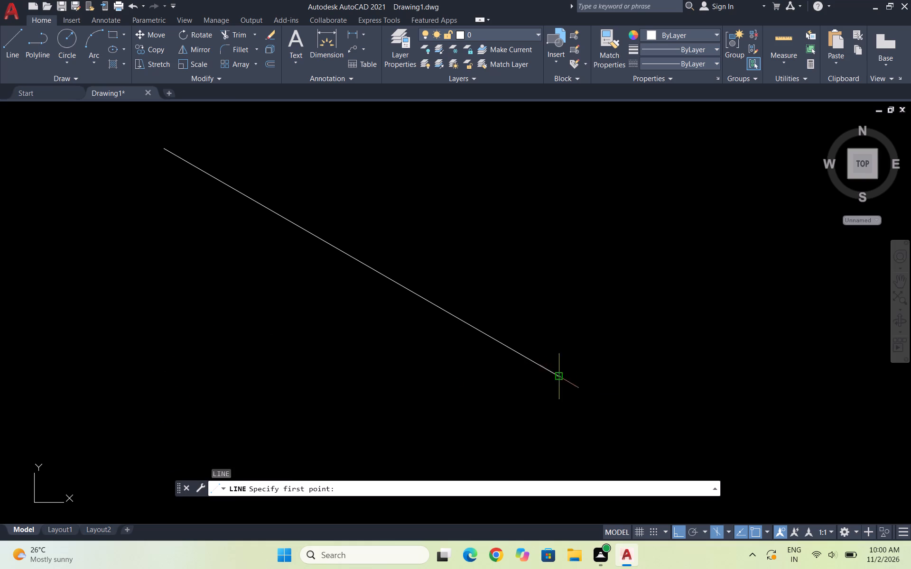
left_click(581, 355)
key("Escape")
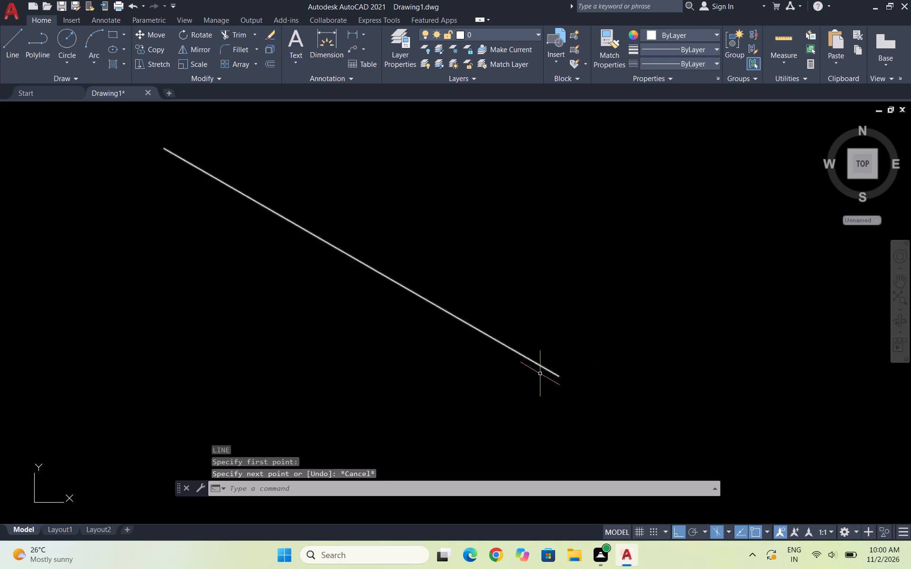
Draw a 250-unit line at 30° on the top isoplane from the lower end of the 280-unit line.
key("space")
left_click(559, 377)
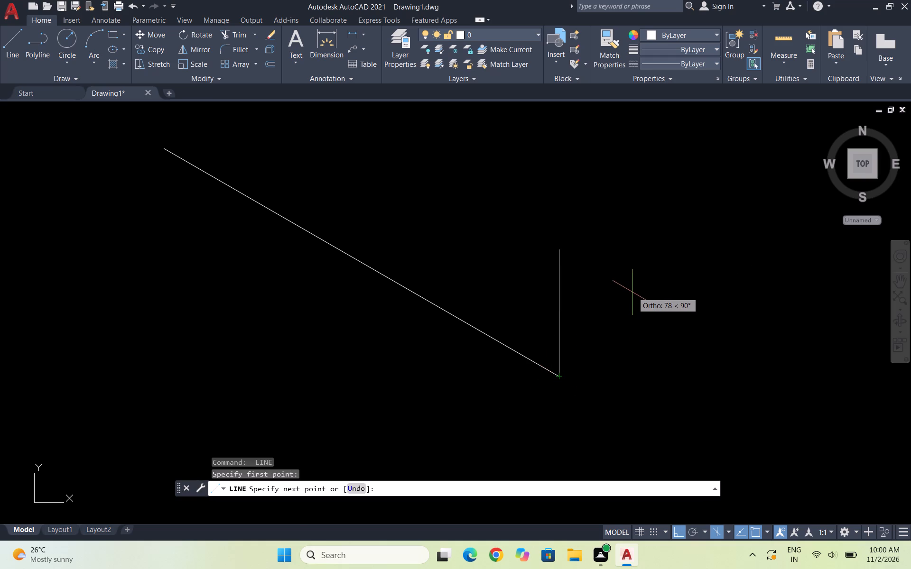
key("F5")
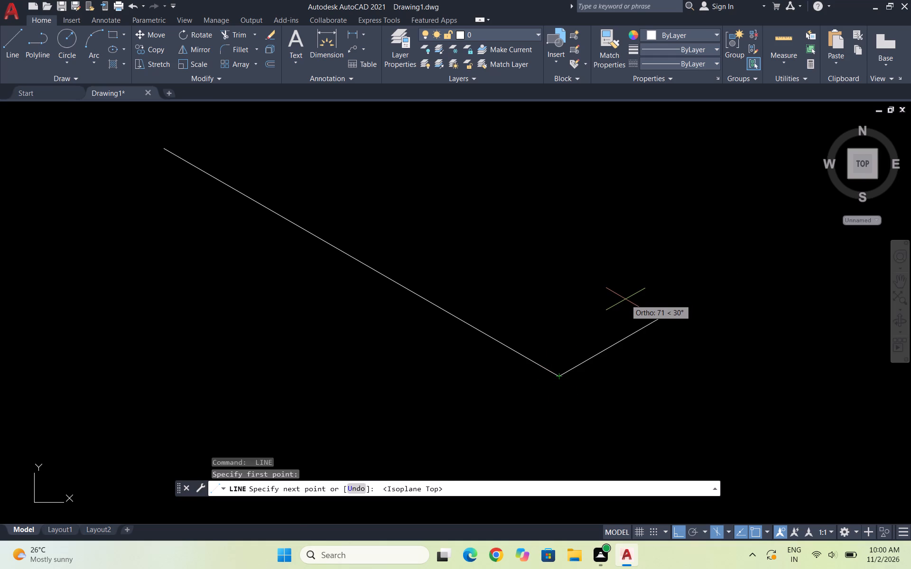
type("250")
key("Return")
scroll(445, 379, "down", 6)
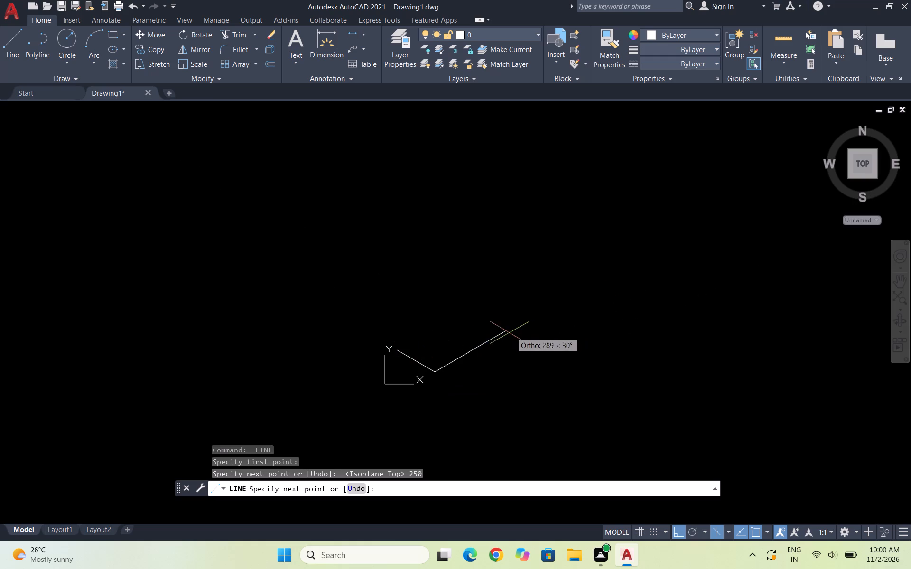
scroll(455, 337, "up", 3)
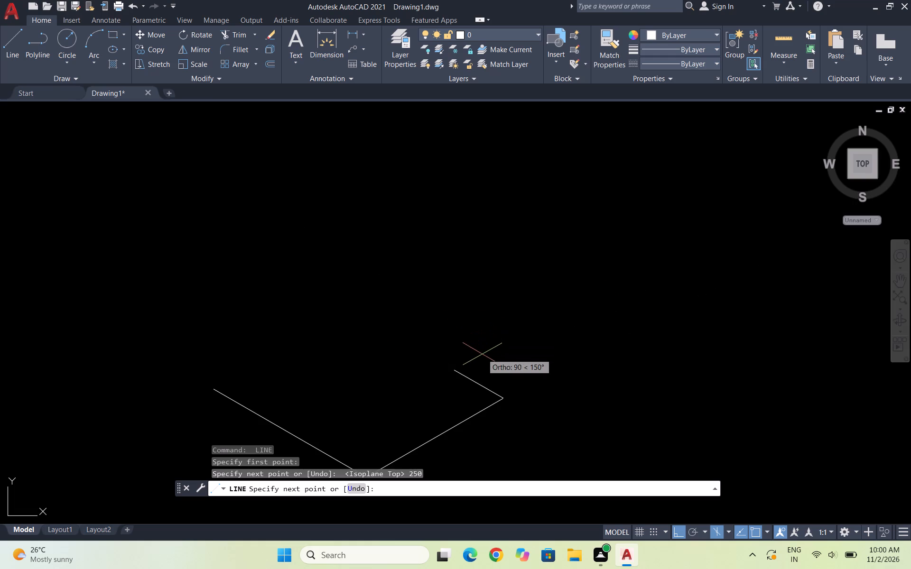
key("Escape")
scroll(522, 264, "down", 2)
scroll(454, 397, "up", 2)
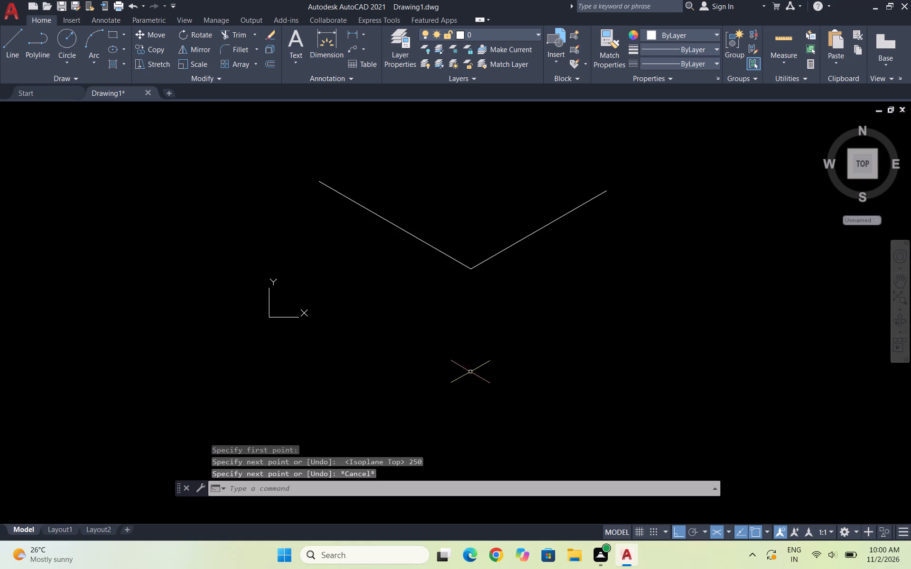
scroll(505, 318, "up", 1)
key("Escape")
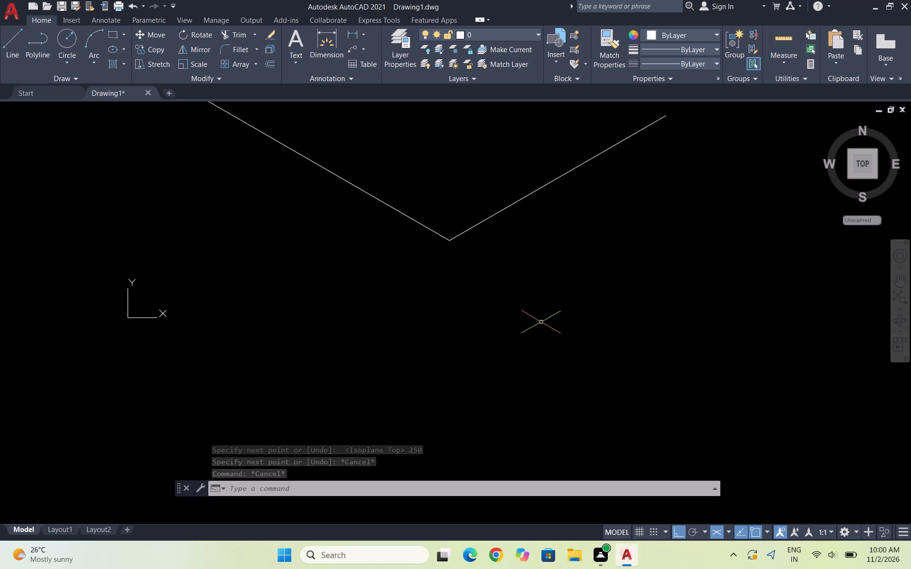
Draw a 10-unit vertical edge down from the 280-unit line's free end, continuing with a parallel lower edge to directly beneath the corner.
key("l")
key("Return")
scroll(469, 343, "down", 1)
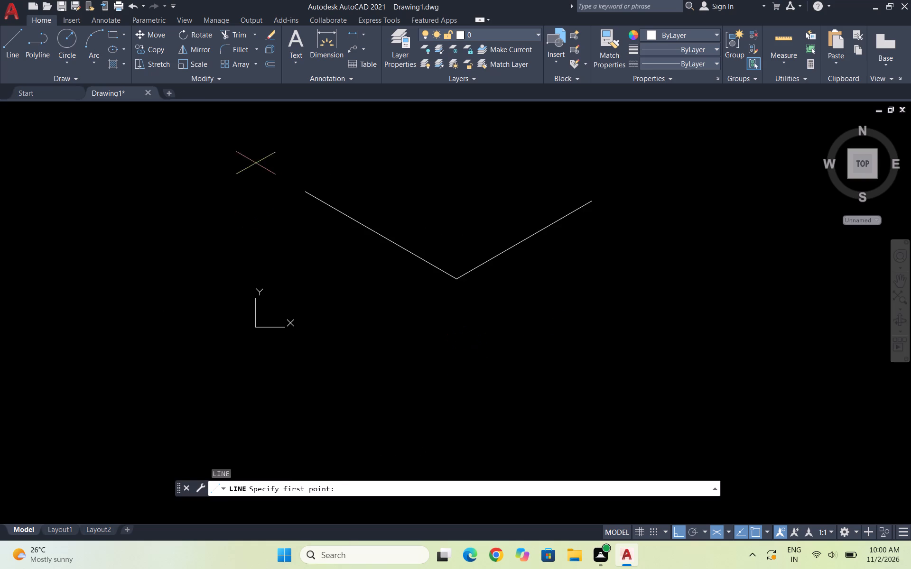
scroll(297, 193, "up", 3)
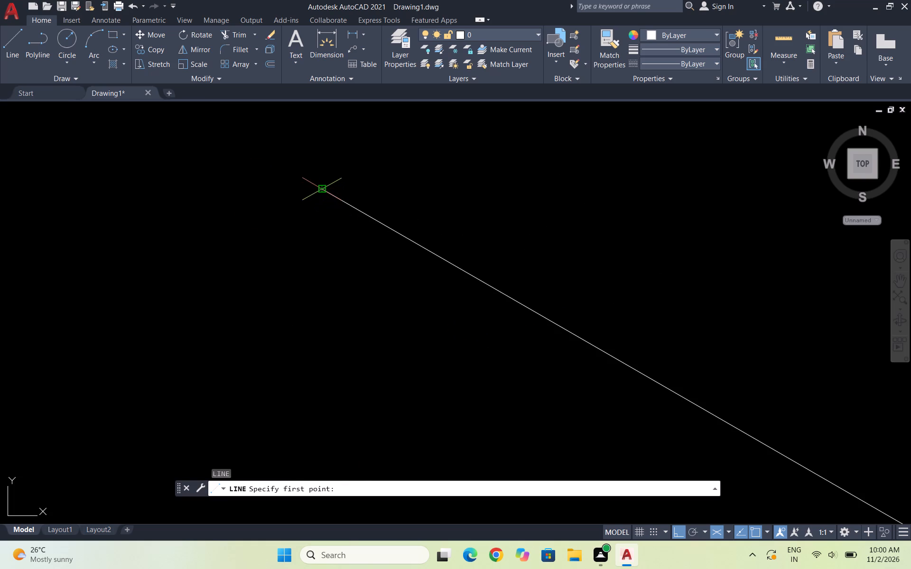
left_click(320, 191)
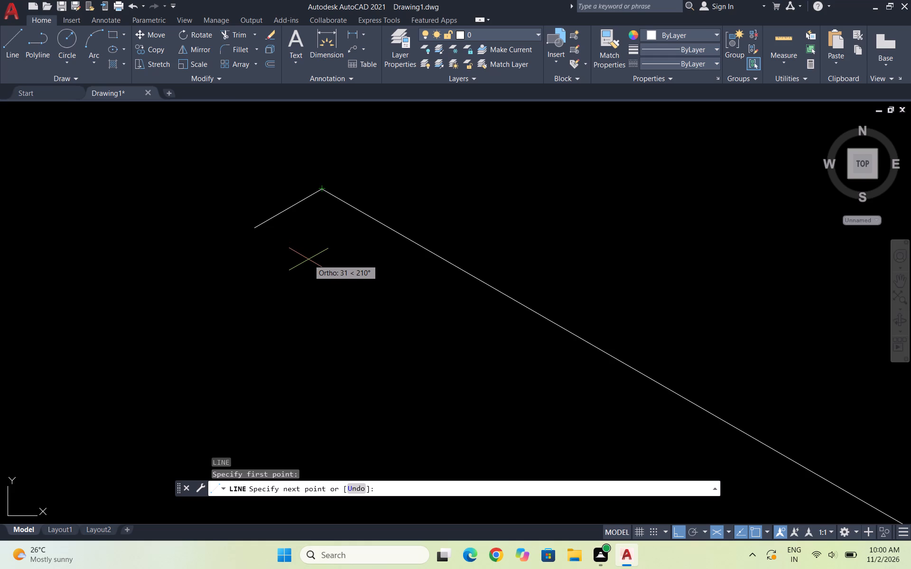
key("F5")
type("10")
key("Return")
scroll(320, 246, "down", 3)
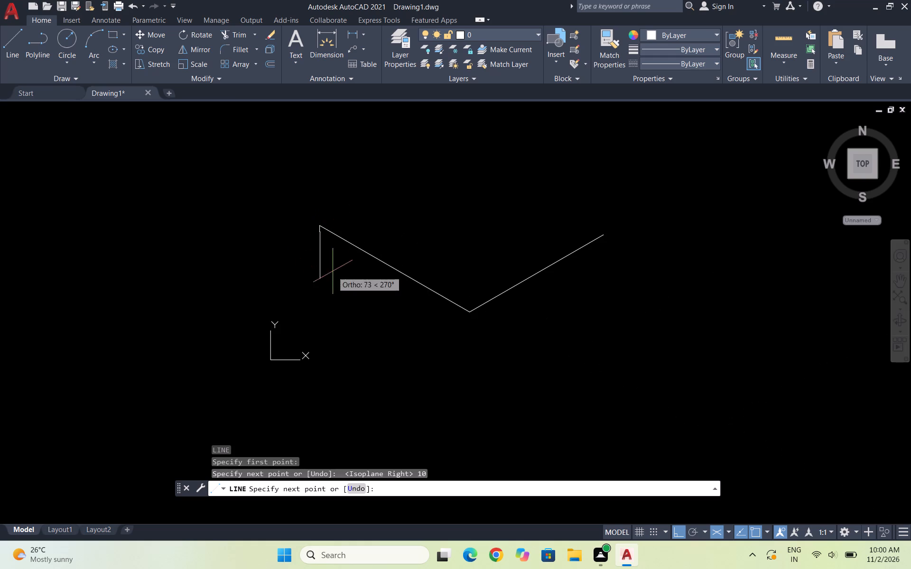
key("F5")
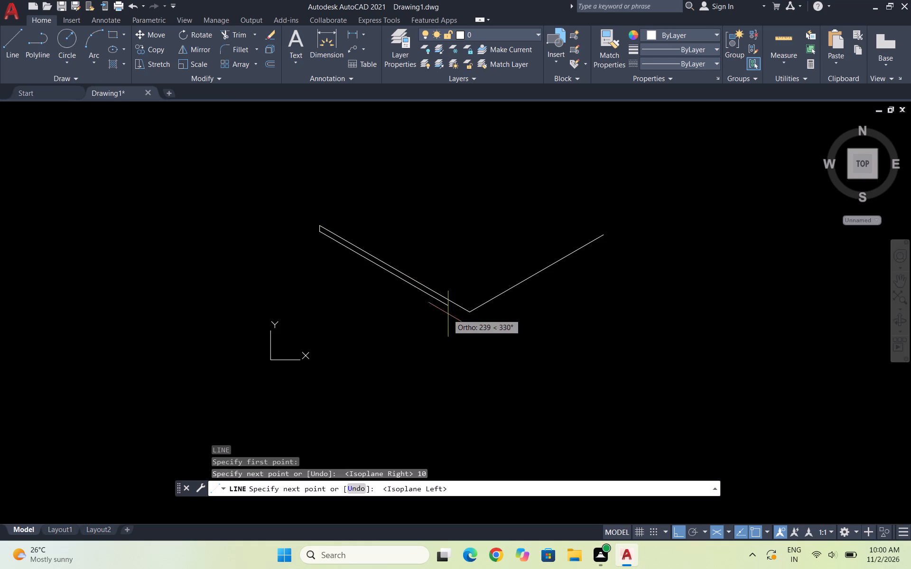
scroll(451, 312, "up", 3)
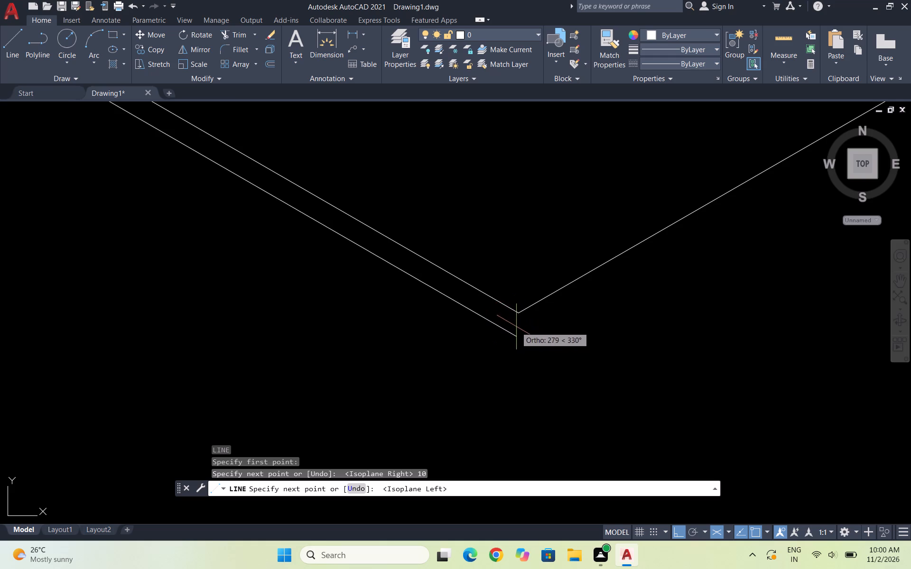
left_click(518, 340)
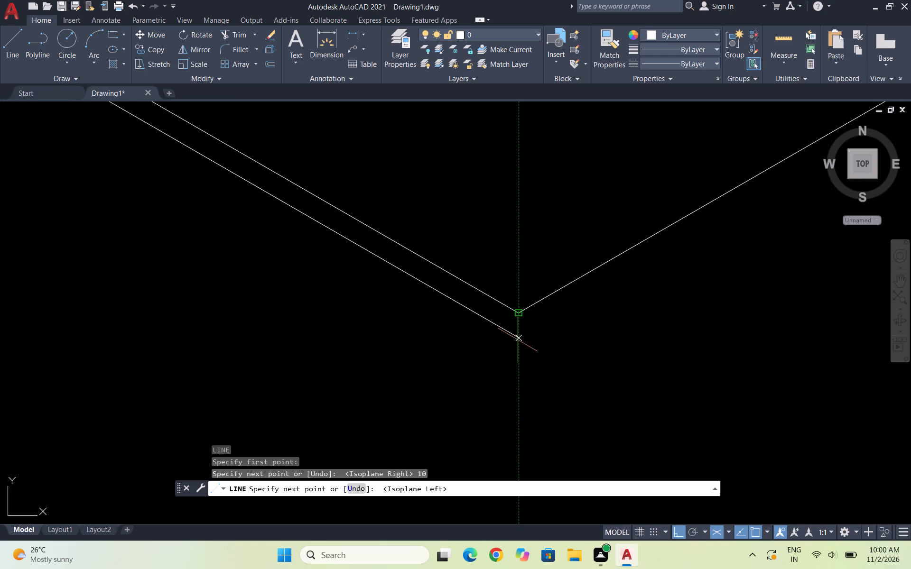
Continue the lower edge parallel to the 250-unit line until beneath its free end, and close it vertically to that endpoint.
scroll(429, 343, "down", 3)
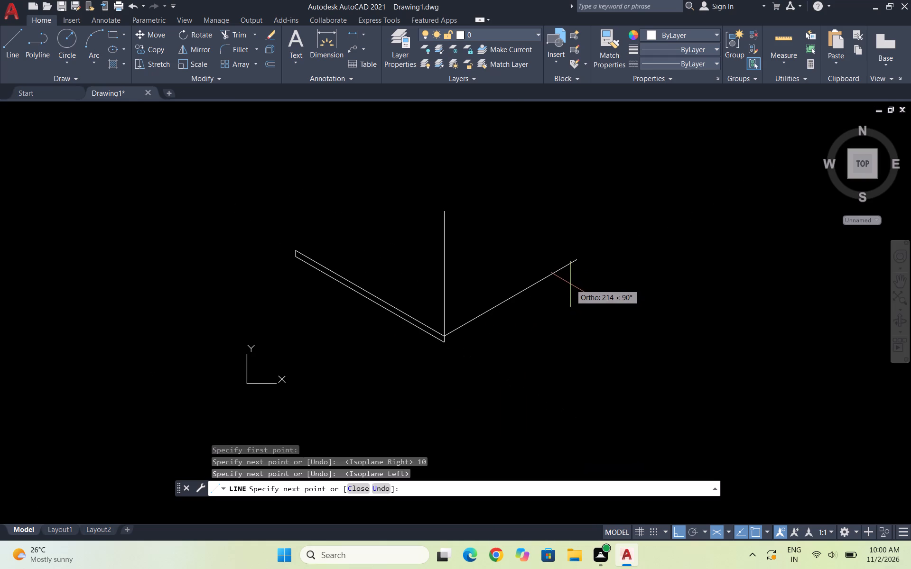
key("F5")
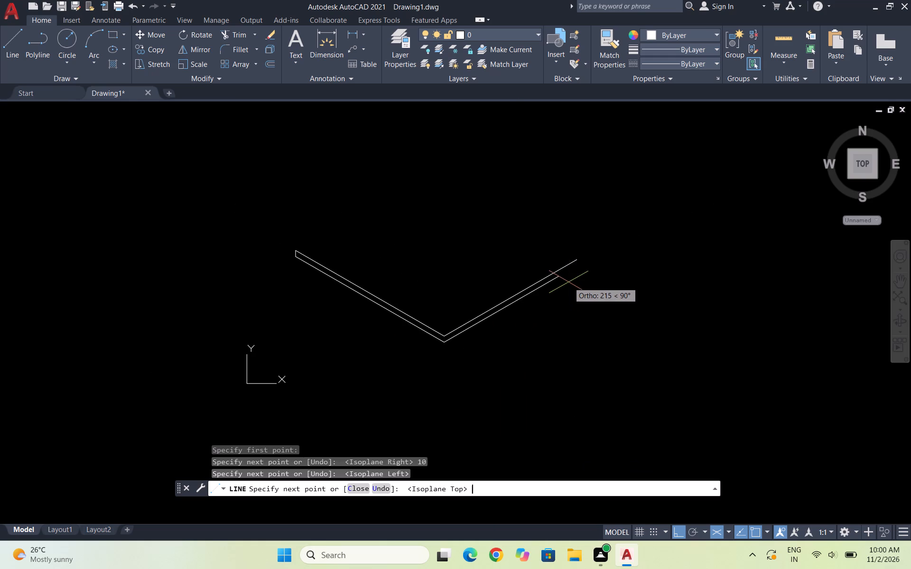
scroll(568, 279, "up", 2)
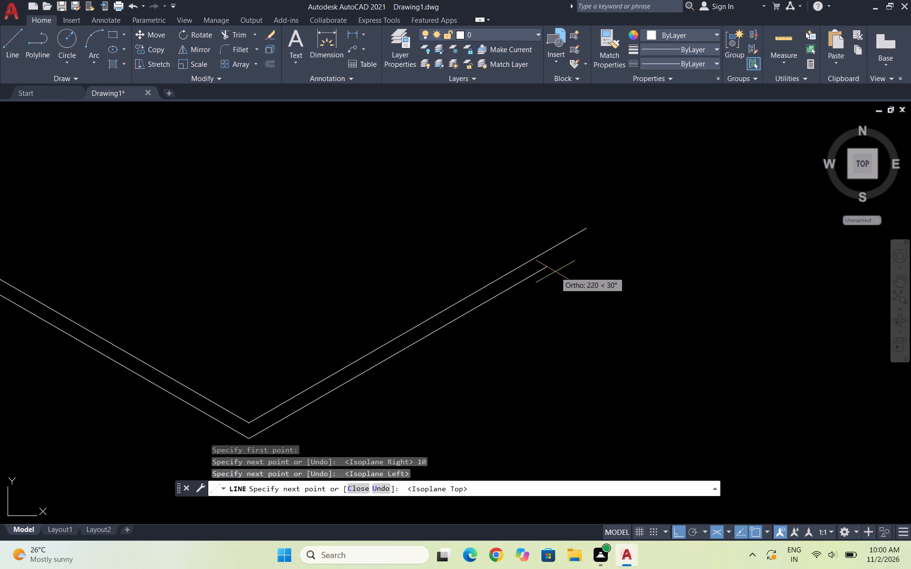
scroll(577, 256, "up", 3)
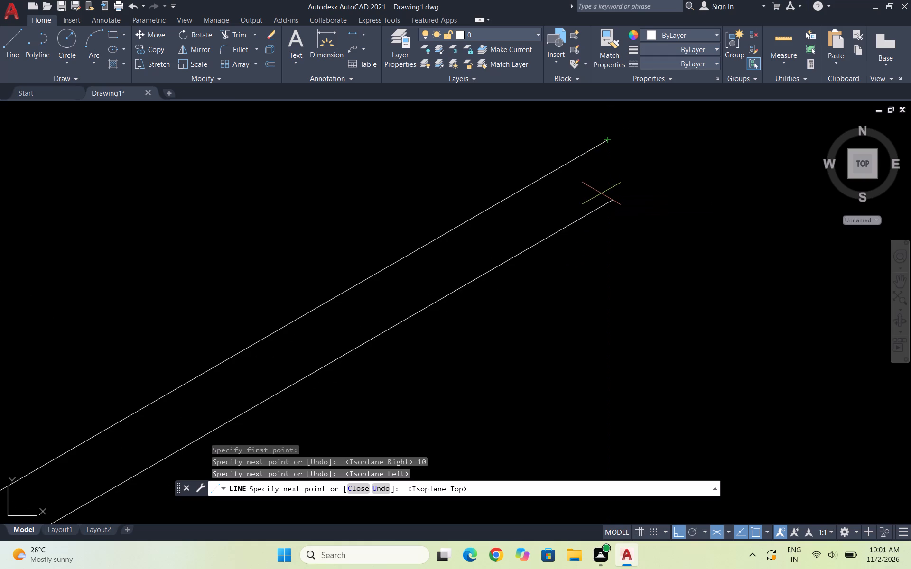
left_click(602, 199)
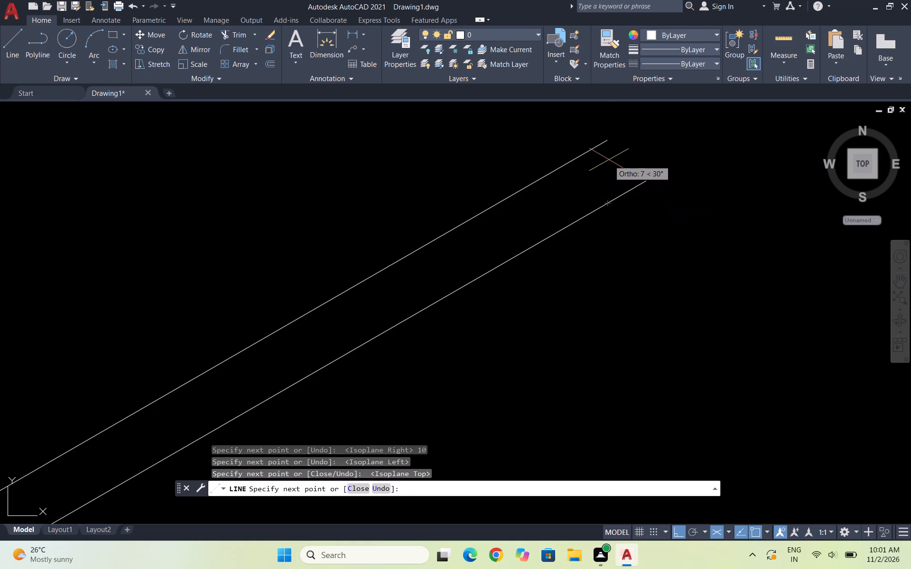
key("F5")
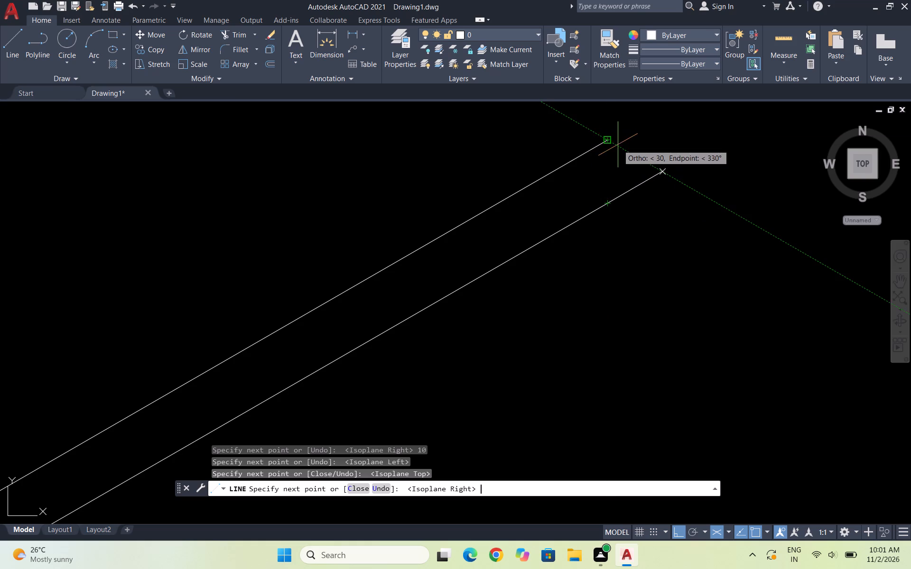
left_click(610, 141)
key("Escape")
scroll(620, 153, "down", 4)
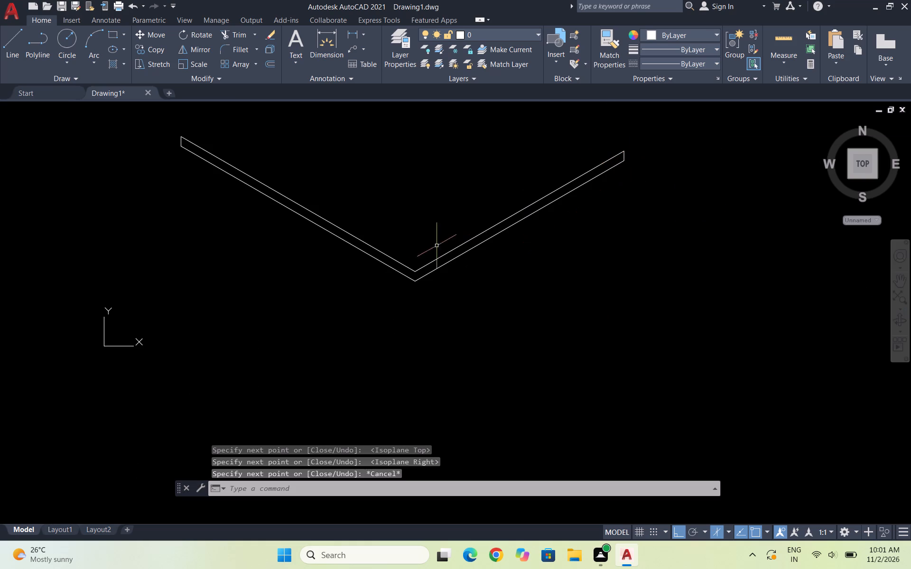
scroll(405, 285, "up", 2)
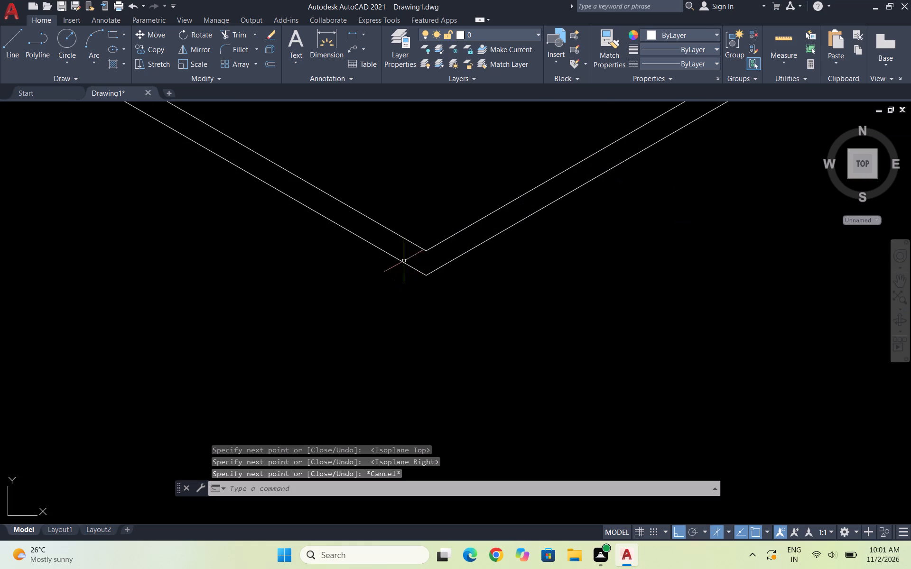
Move the UCS origin farther down and away from the slab edges to leave drawing space beneath them.
scroll(415, 194, "down", 2)
scroll(414, 292, "down", 2)
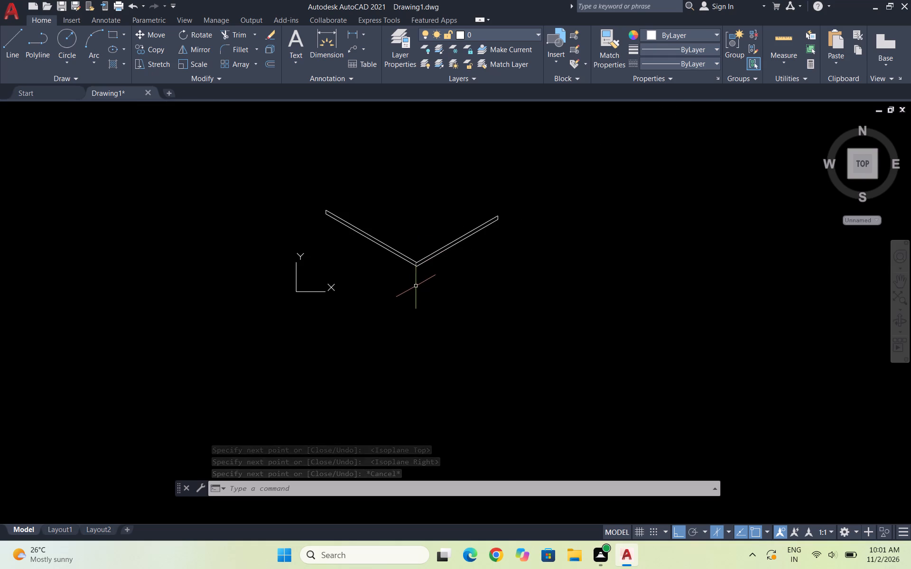
scroll(413, 286, "up", 2)
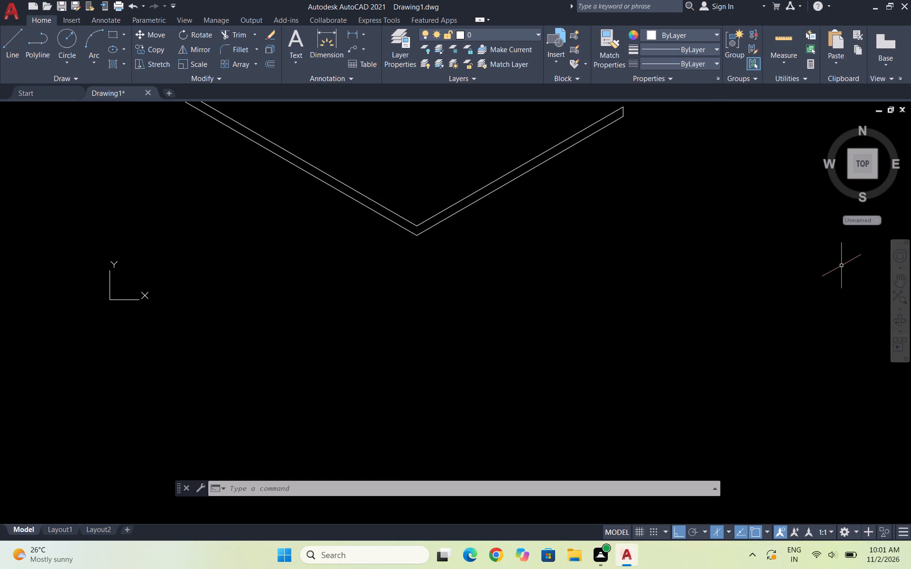
left_click(898, 281)
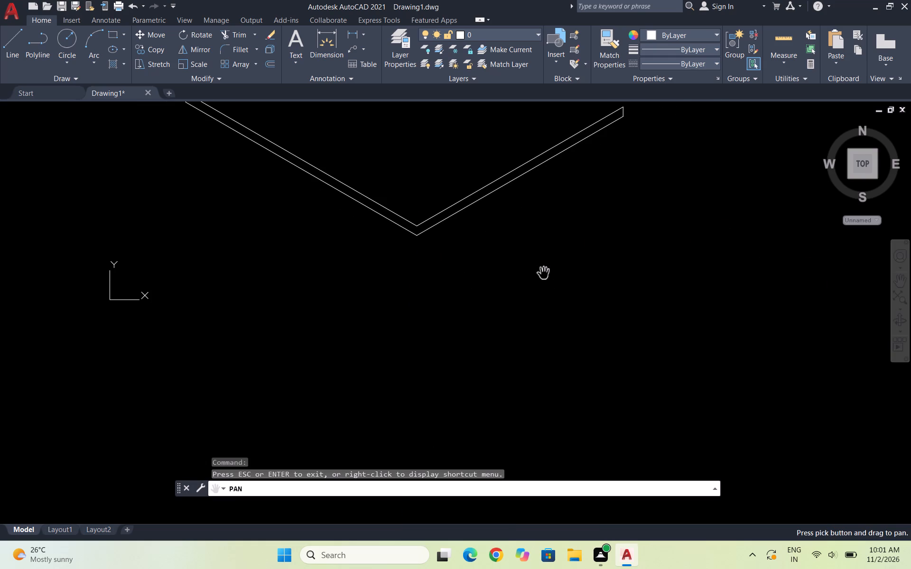
left_click_drag(435, 284, 553, 267)
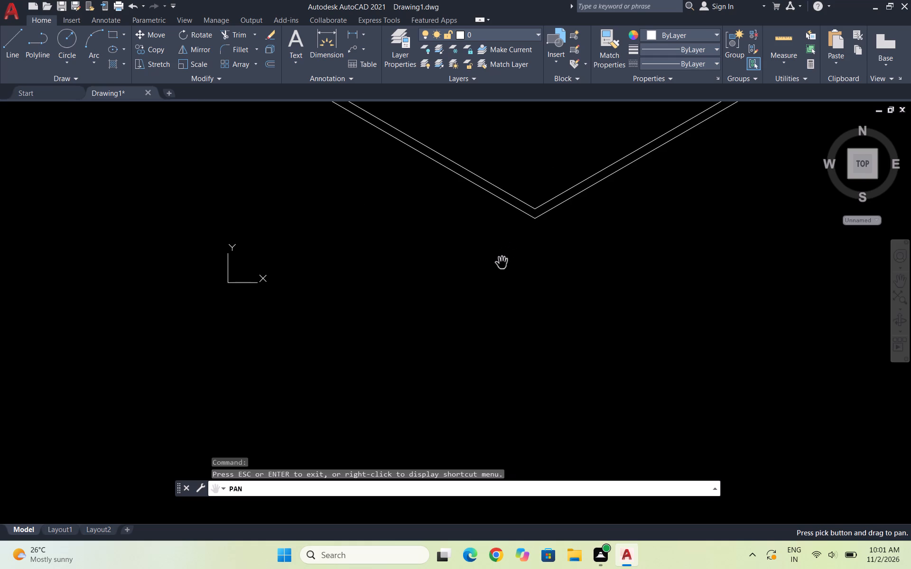
left_click_drag(505, 231, 616, 262)
key("Escape")
key("Escape")
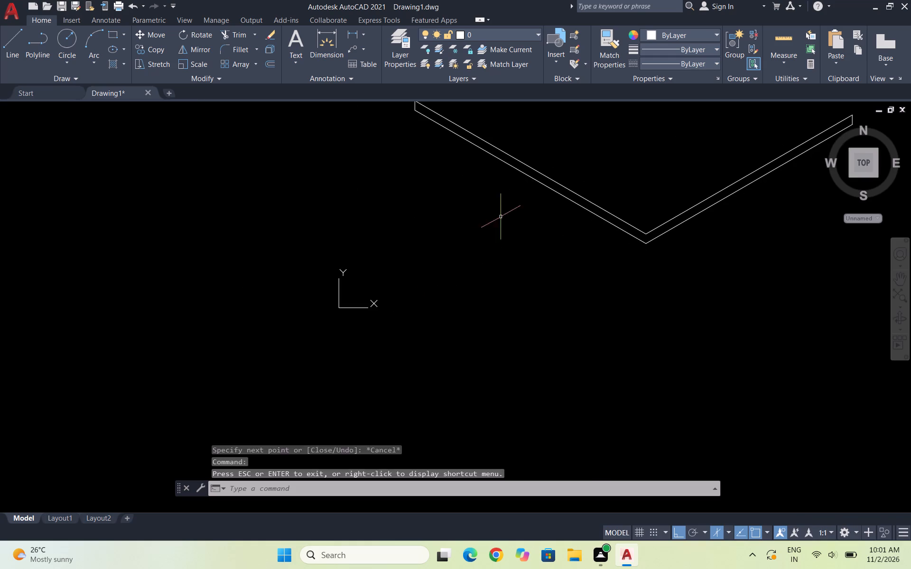
left_click(339, 305)
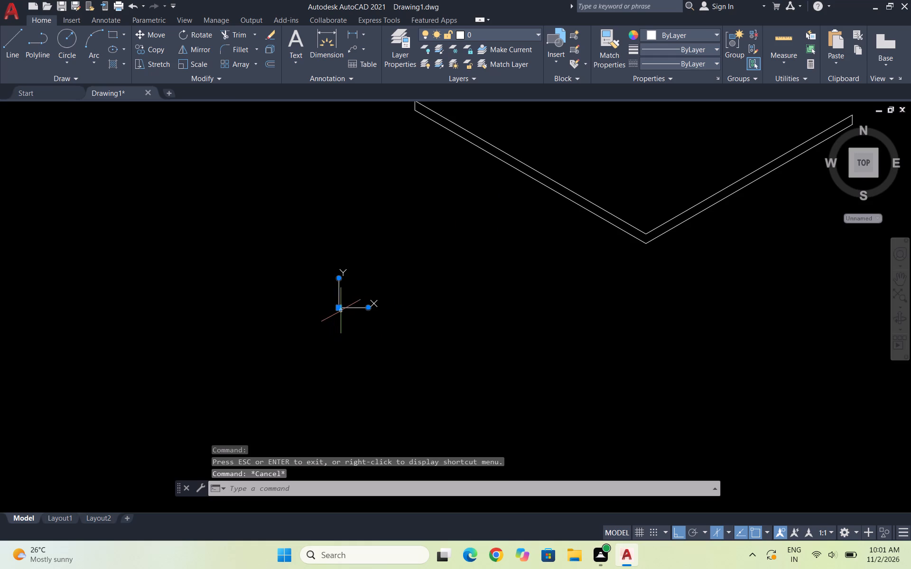
left_click_drag(338, 307, 33, 489)
left_click(25, 490)
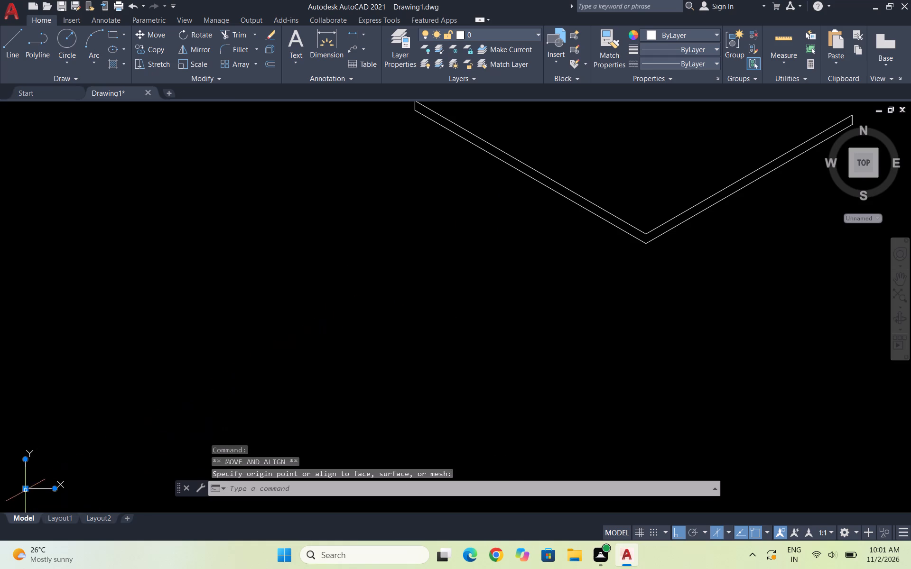
key("Escape")
key("Escape")
key("Escape")
Draw a 55-unit vertical line down from the lower end of the slab's 280-side outer edge, continued by a 210-unit segment.
key("l")
key("Return")
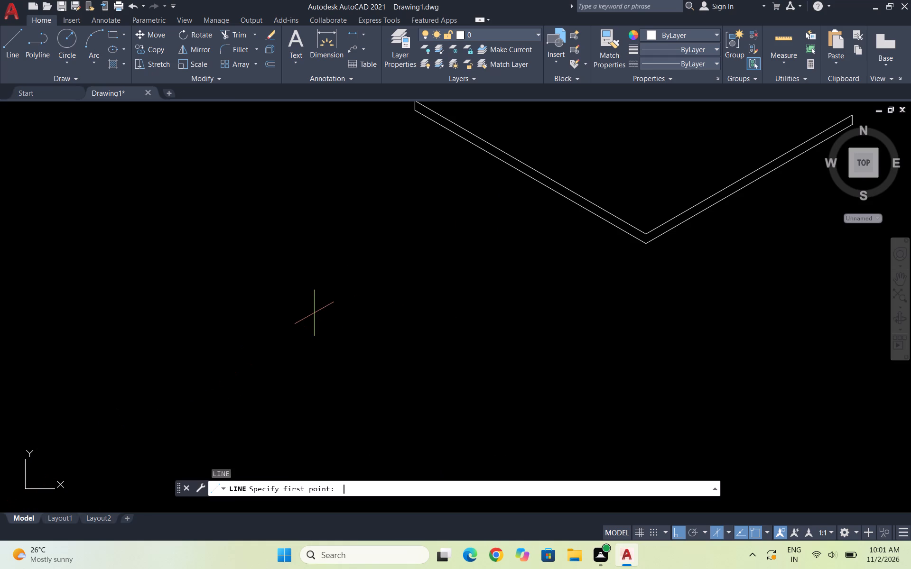
left_click(414, 112)
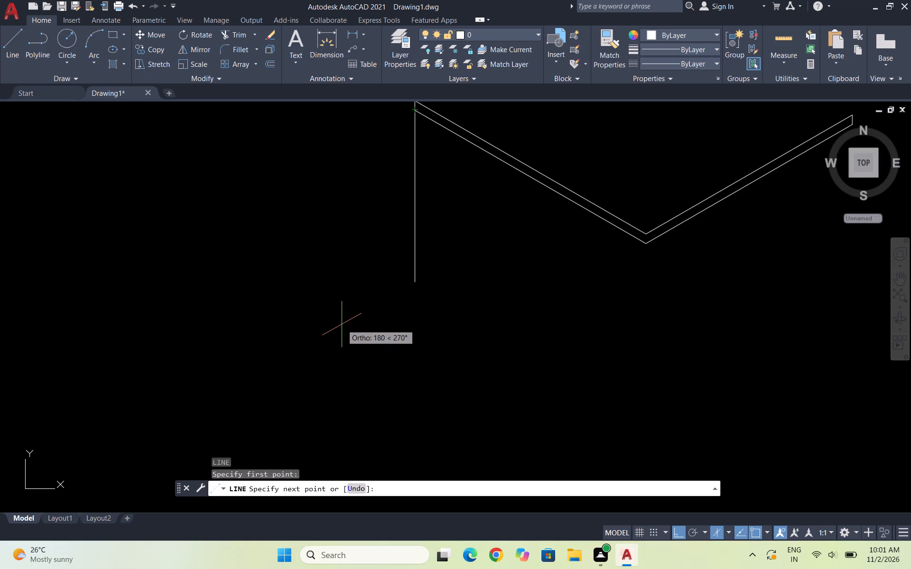
type("55")
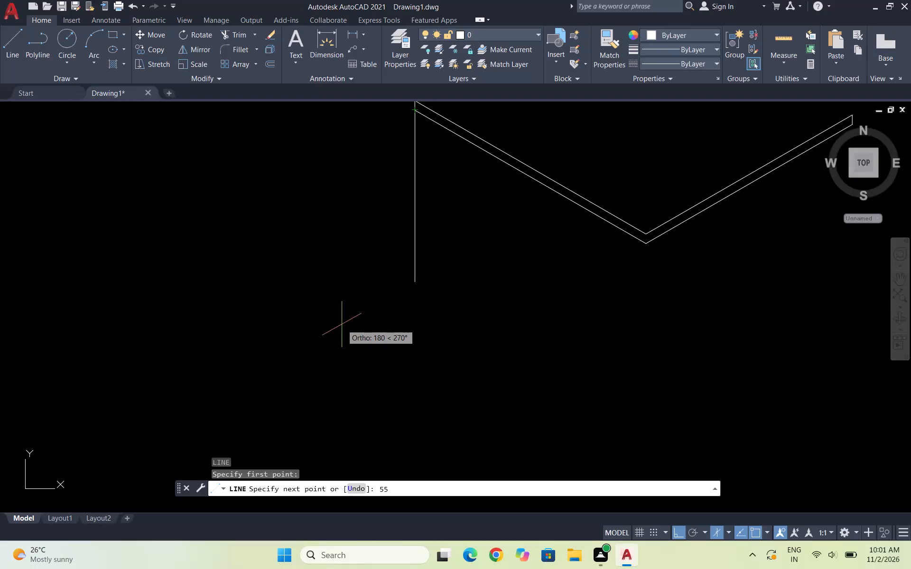
key("Return")
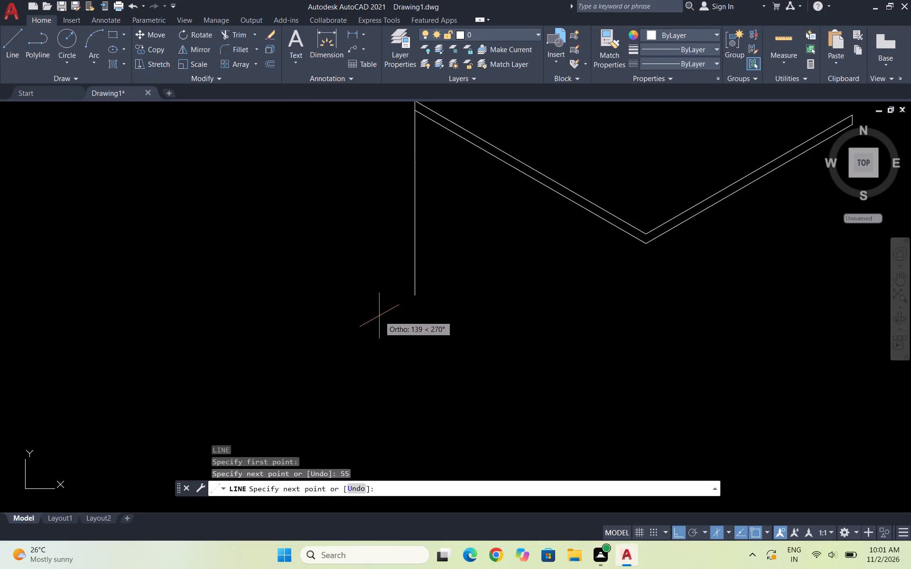
type("210")
key("Return")
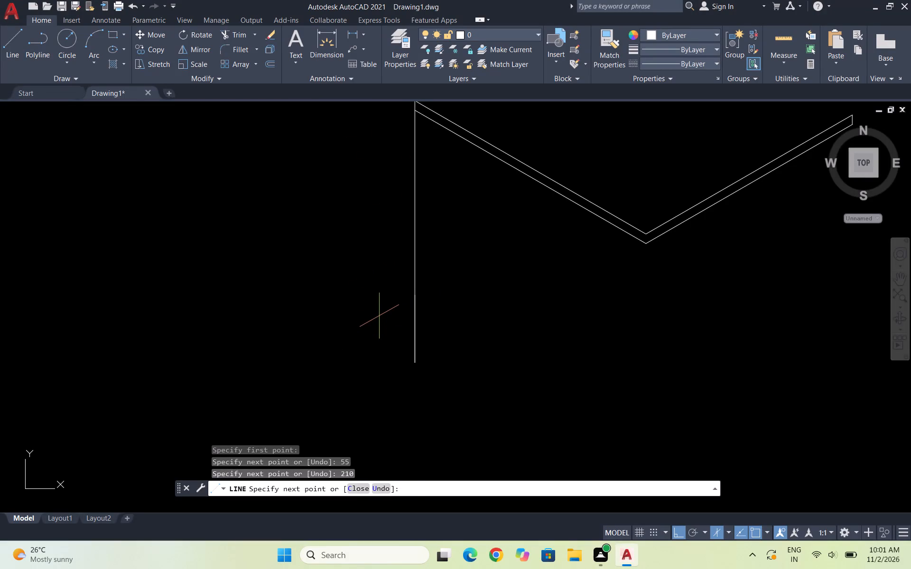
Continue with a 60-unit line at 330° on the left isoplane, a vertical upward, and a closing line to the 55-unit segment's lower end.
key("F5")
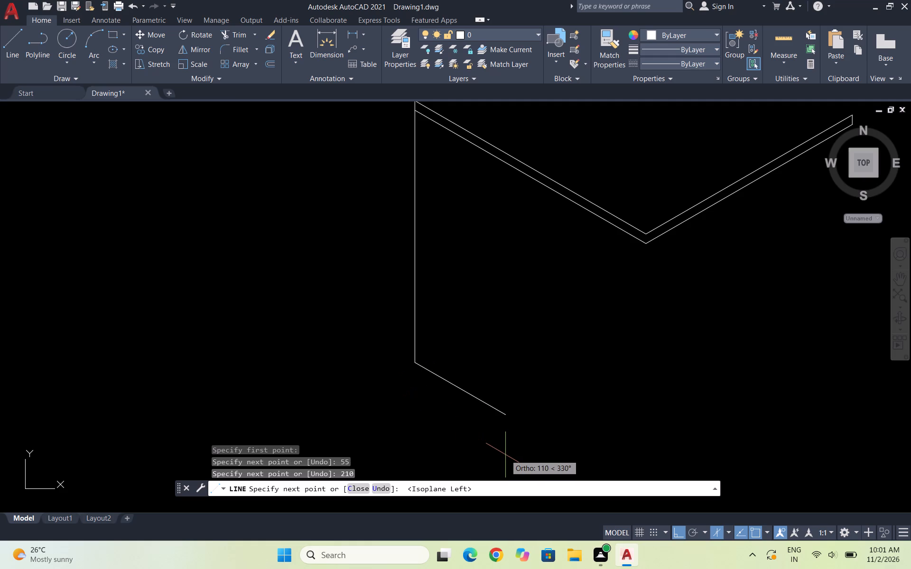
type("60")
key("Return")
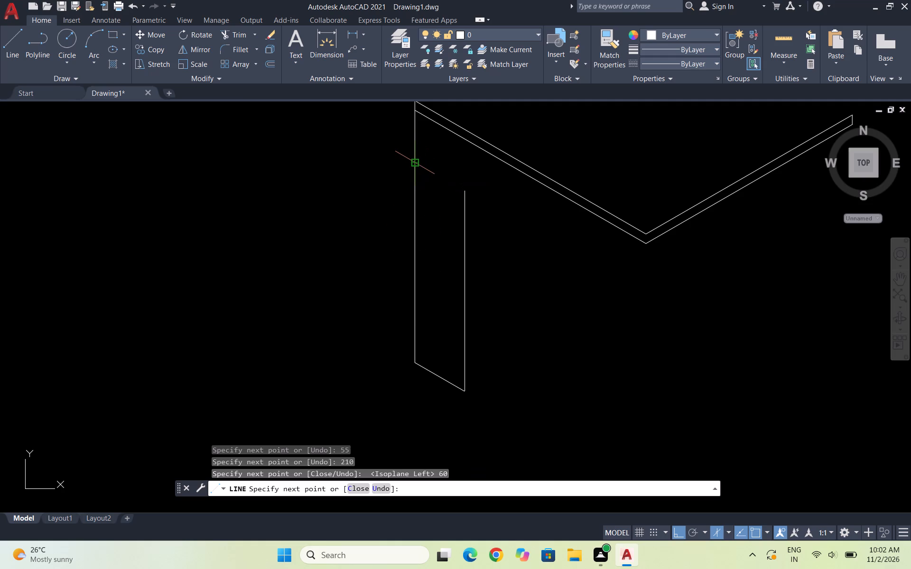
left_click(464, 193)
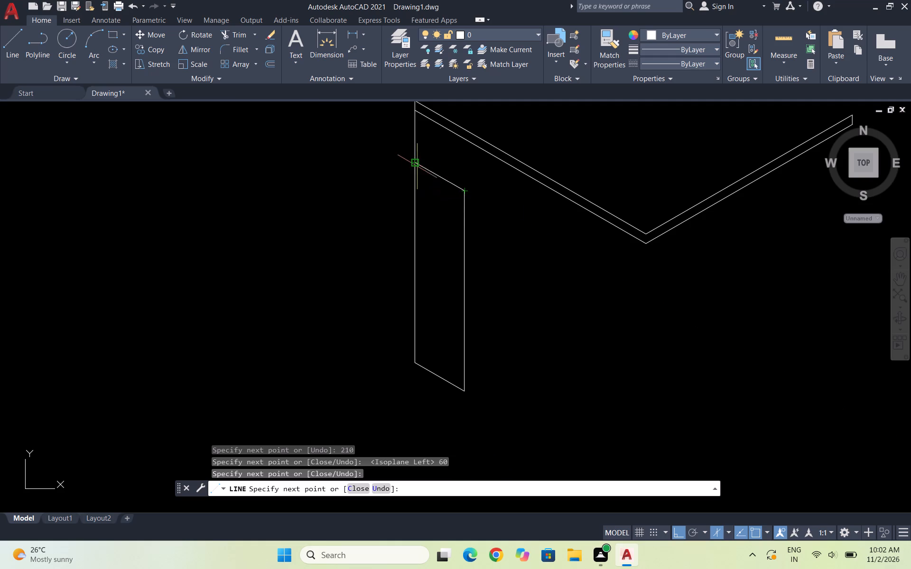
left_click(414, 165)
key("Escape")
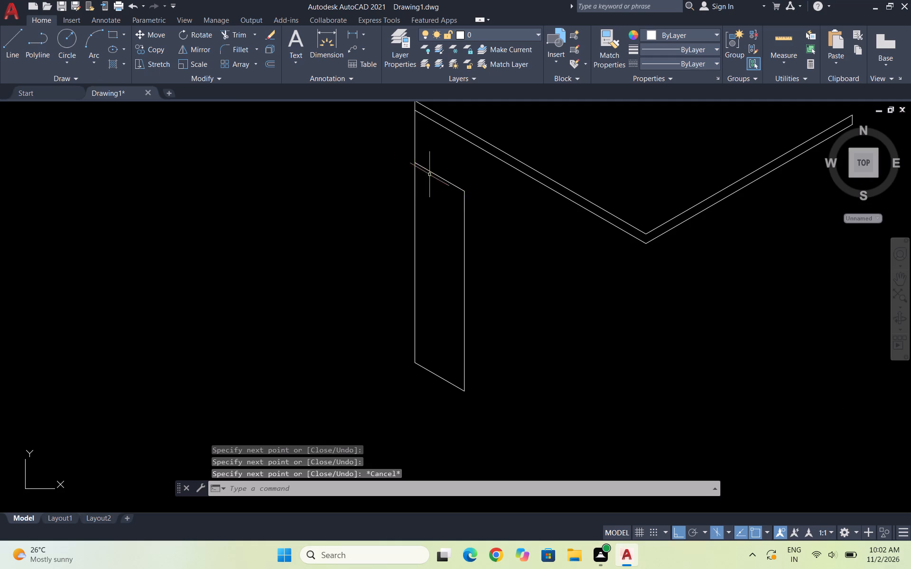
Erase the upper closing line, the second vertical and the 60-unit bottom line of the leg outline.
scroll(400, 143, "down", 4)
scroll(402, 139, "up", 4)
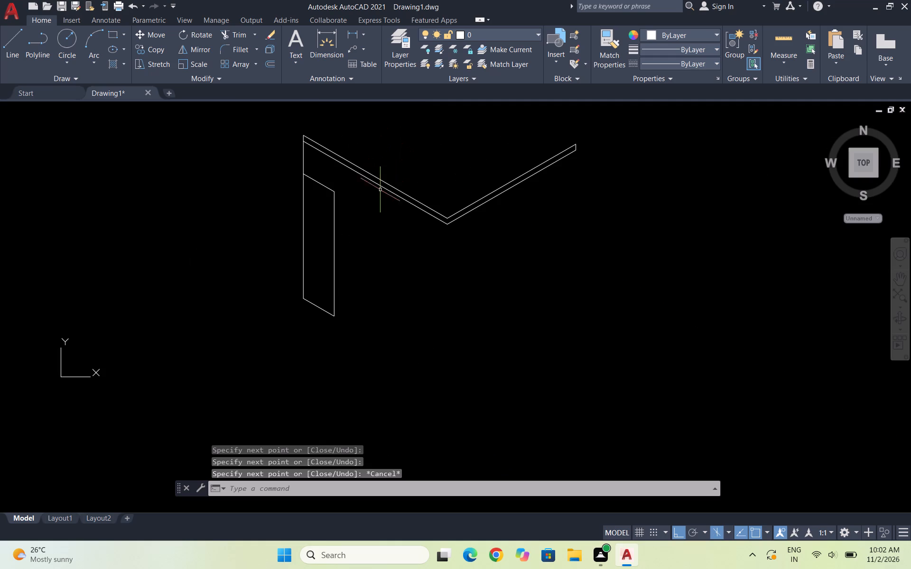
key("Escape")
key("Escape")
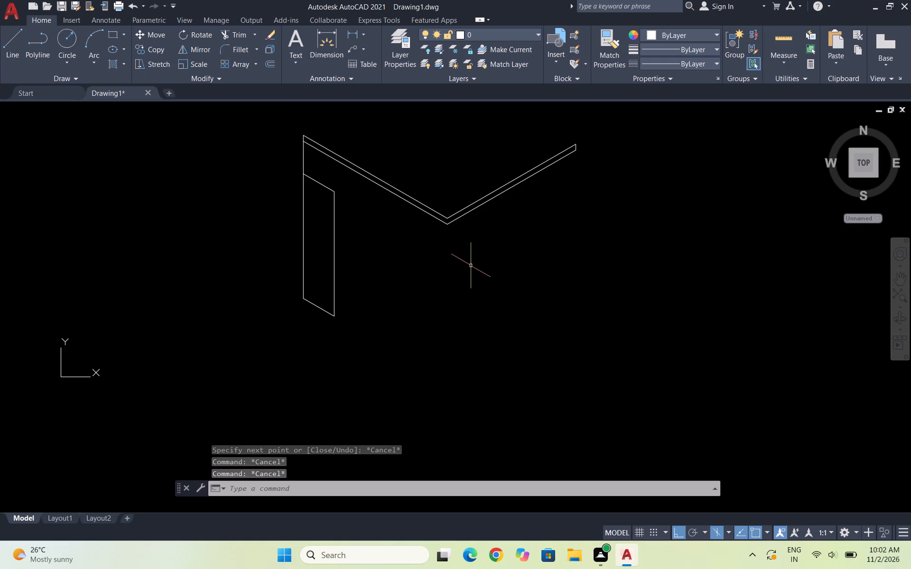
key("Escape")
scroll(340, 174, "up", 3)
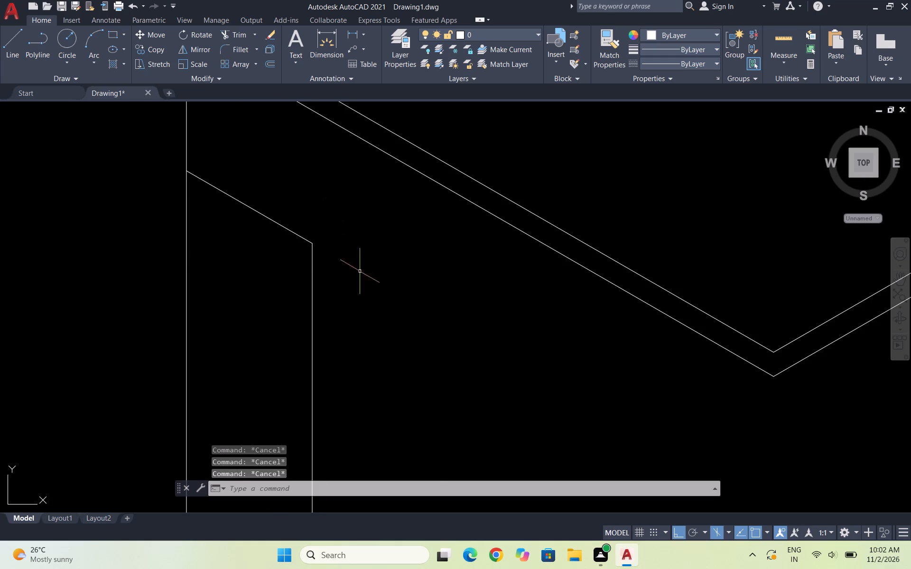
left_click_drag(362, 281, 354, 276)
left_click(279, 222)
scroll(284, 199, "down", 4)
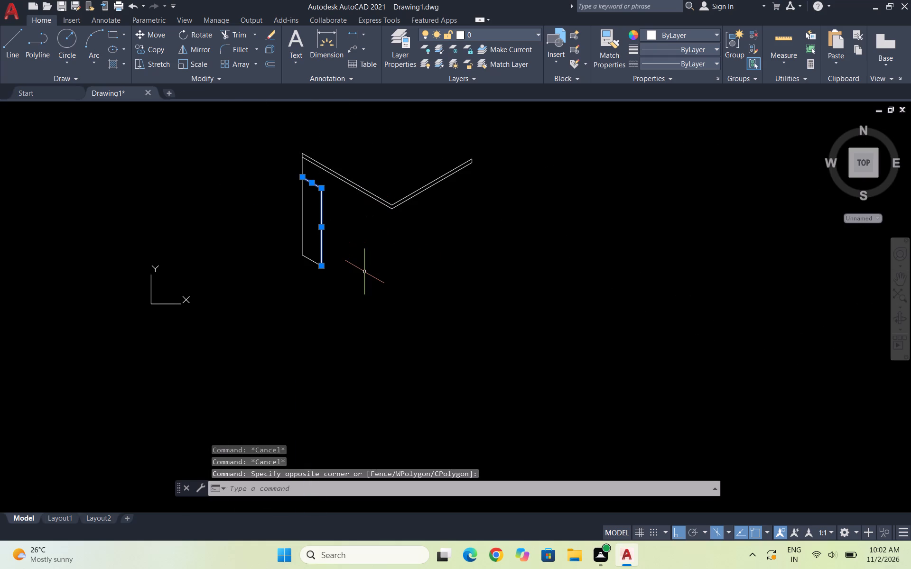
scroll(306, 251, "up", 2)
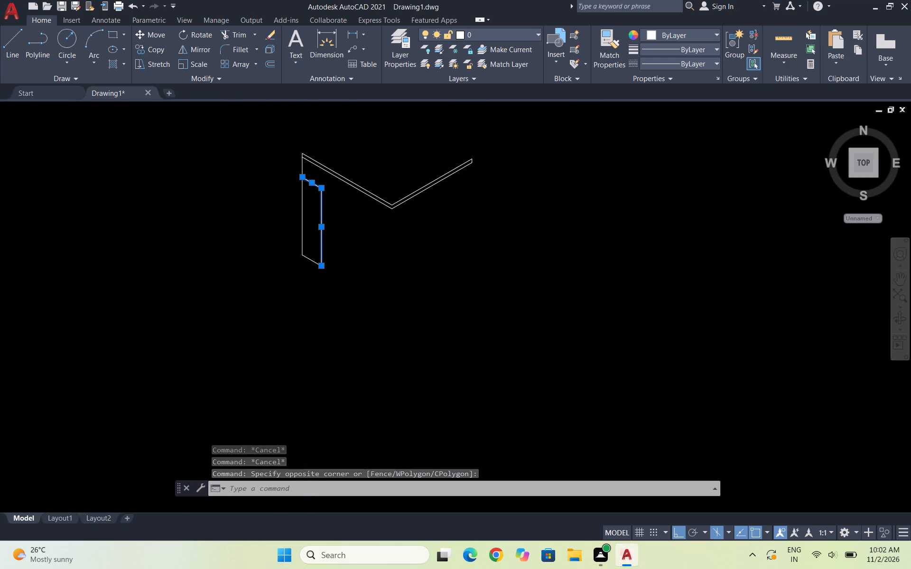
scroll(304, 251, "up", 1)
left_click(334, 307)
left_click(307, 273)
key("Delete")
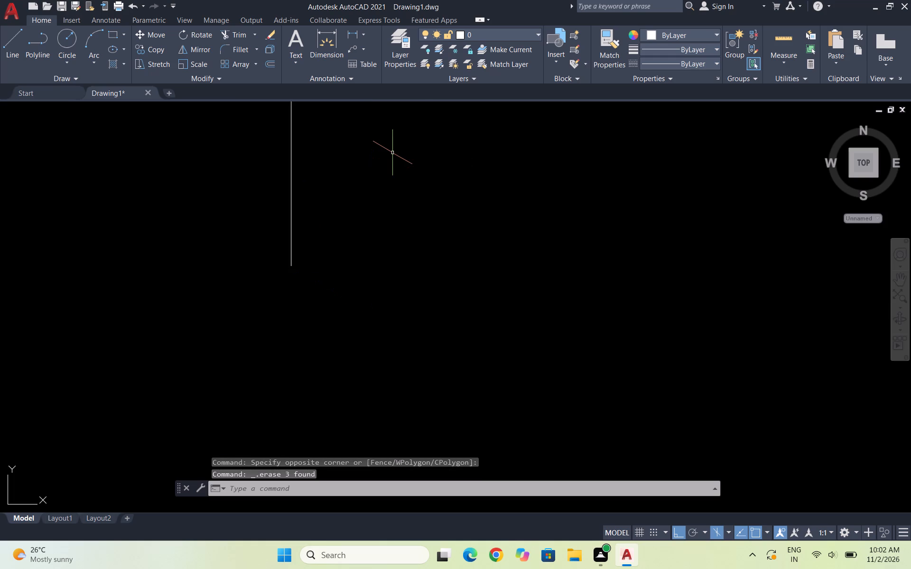
Draw a 35-unit line at 330° from the point where the 55-unit and 210-unit vertical segments meet.
scroll(382, 130, "down", 4)
scroll(365, 166, "up", 1)
scroll(342, 211, "down", 3)
scroll(351, 202, "up", 3)
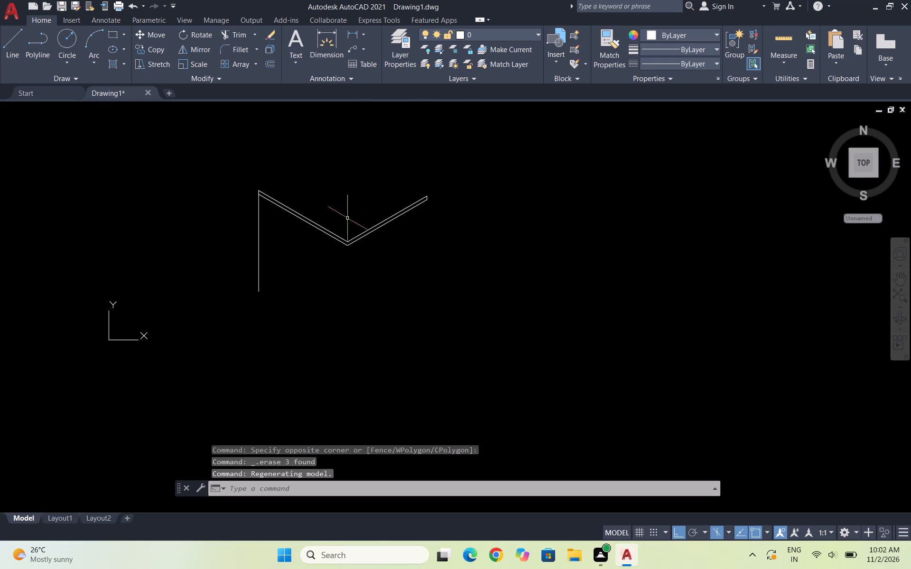
scroll(345, 260, "up", 1)
key("Escape")
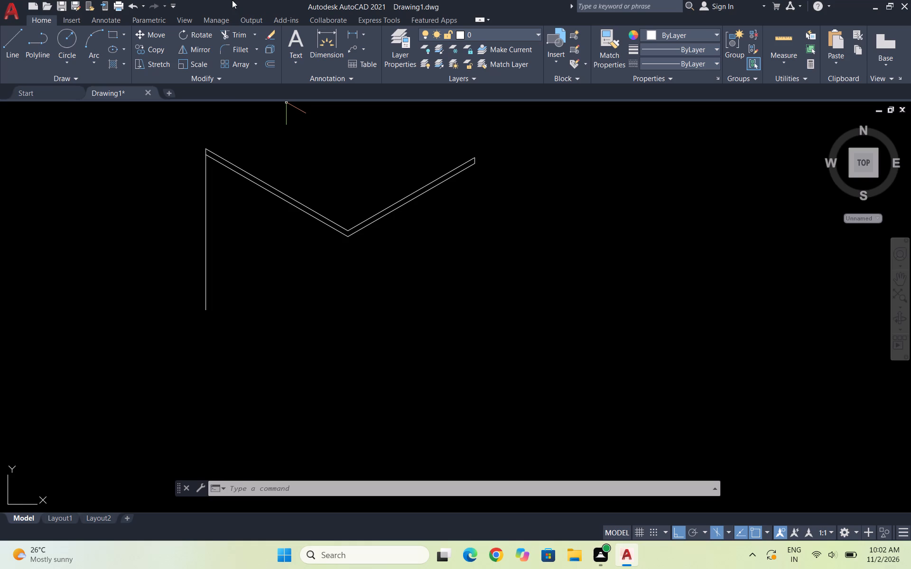
key("l")
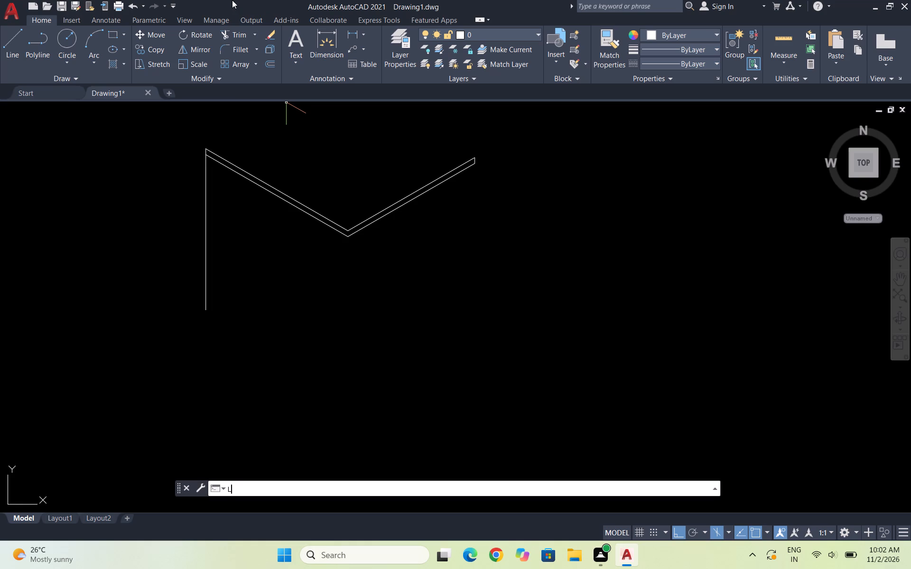
key("Return")
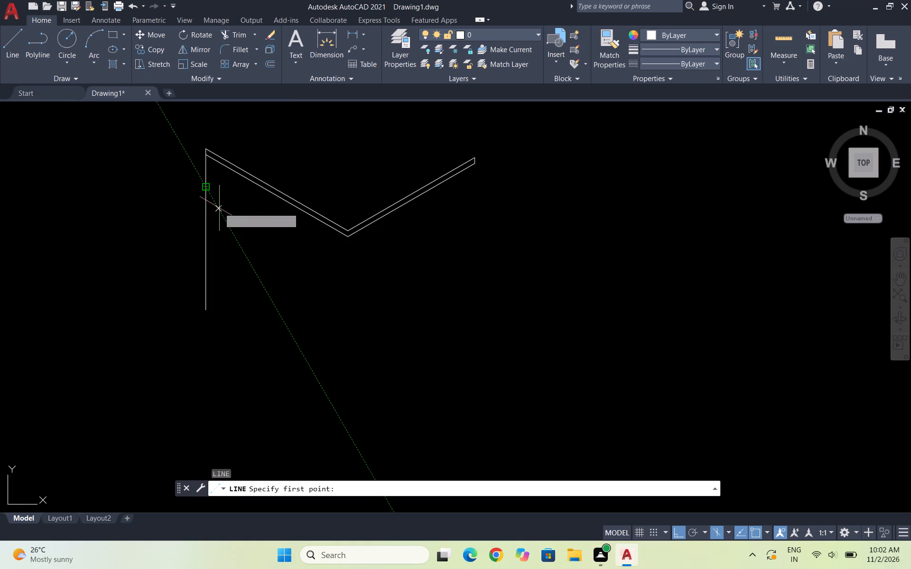
left_click(205, 187)
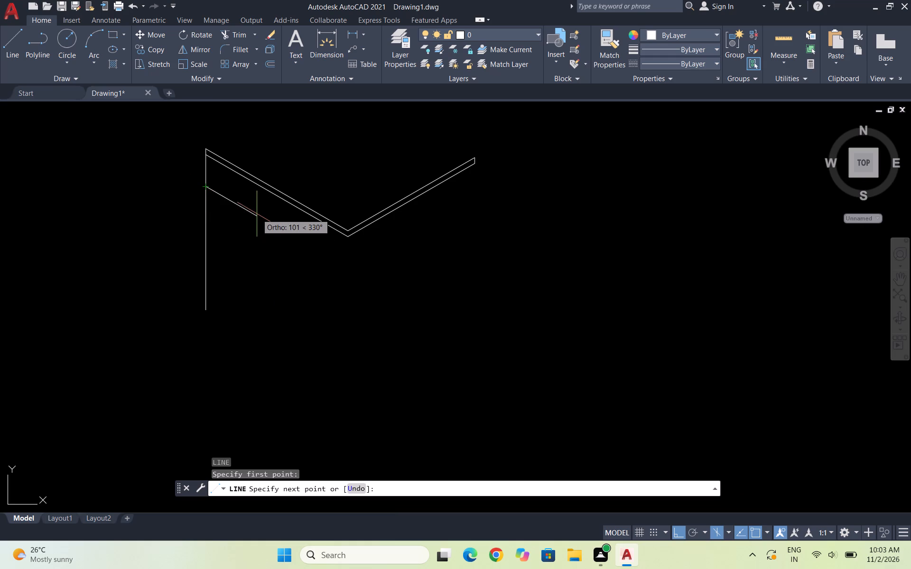
type("35")
key("Return")
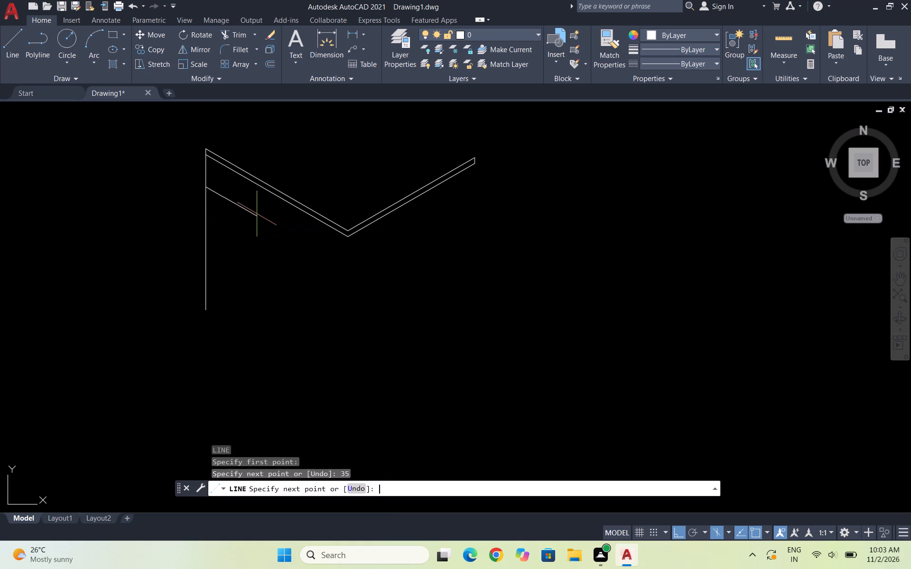
Continue from the 35-unit line's end with an 80-unit line at 30° on the top isoplane and end the line.
scroll(261, 212, "up", 1)
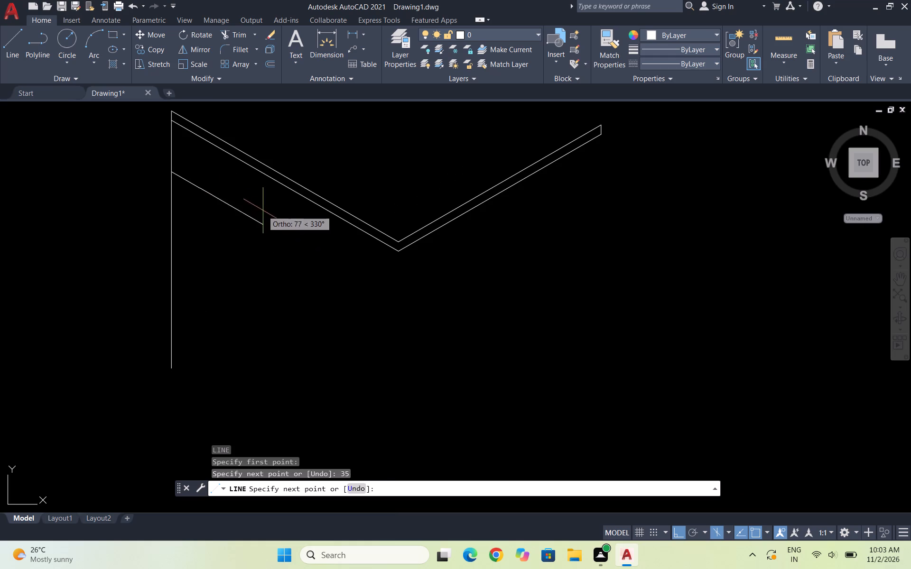
key("F5")
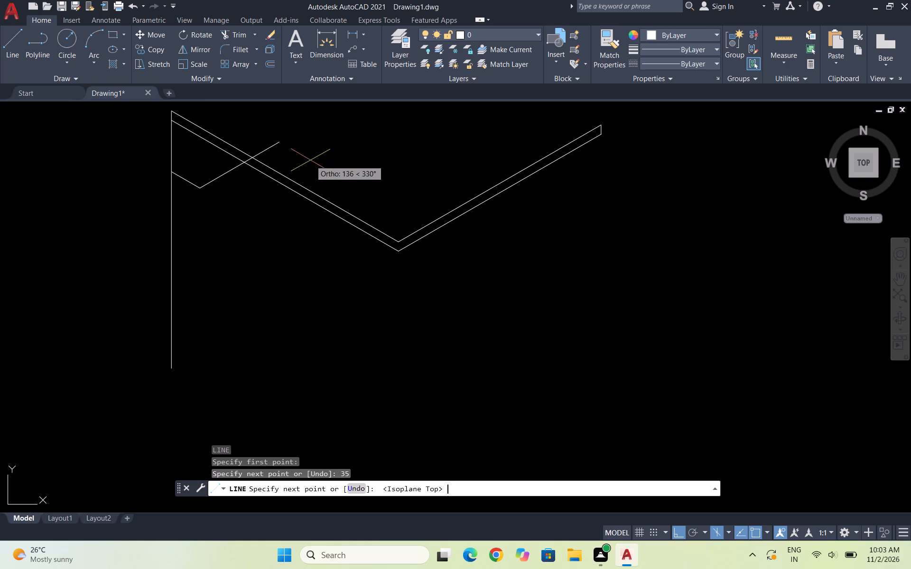
scroll(259, 163, "up", 3)
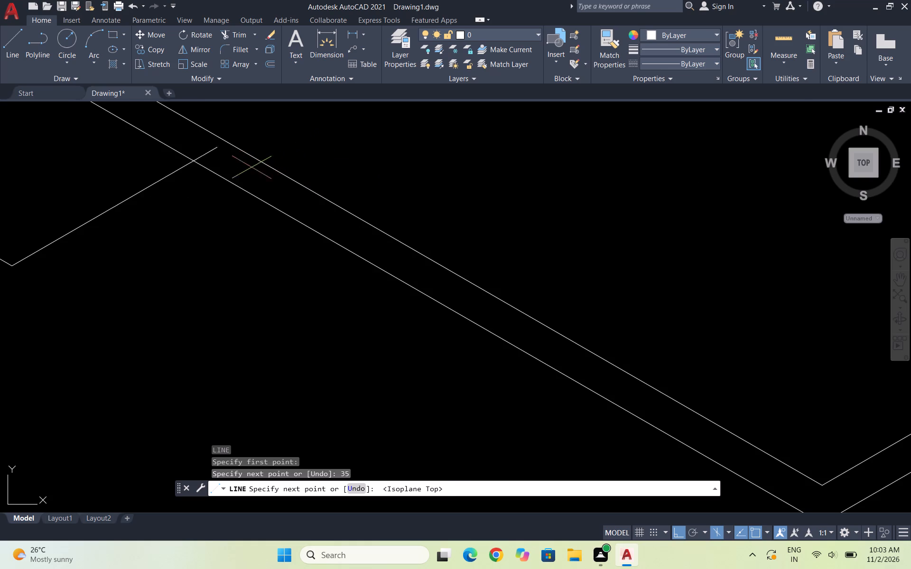
scroll(225, 175, "up", 2)
scroll(297, 146, "down", 5)
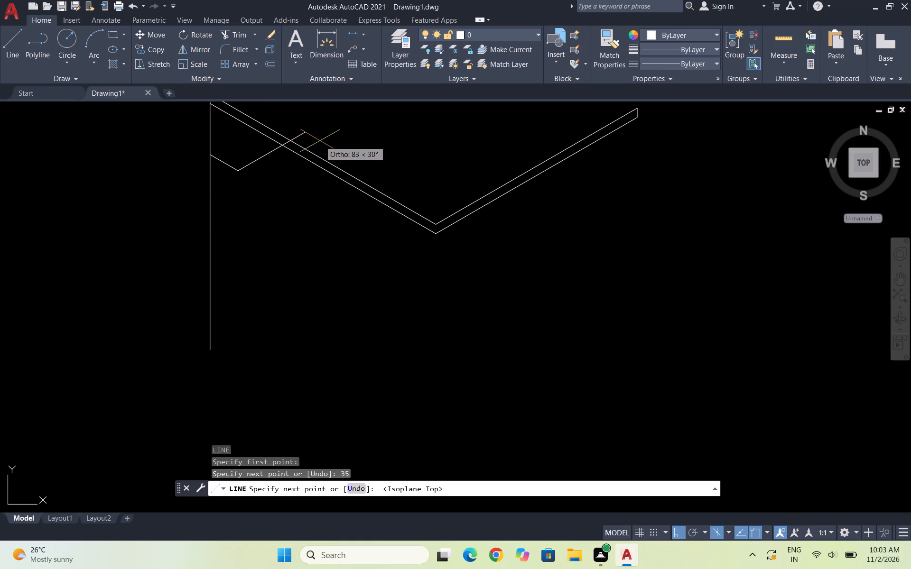
type("80")
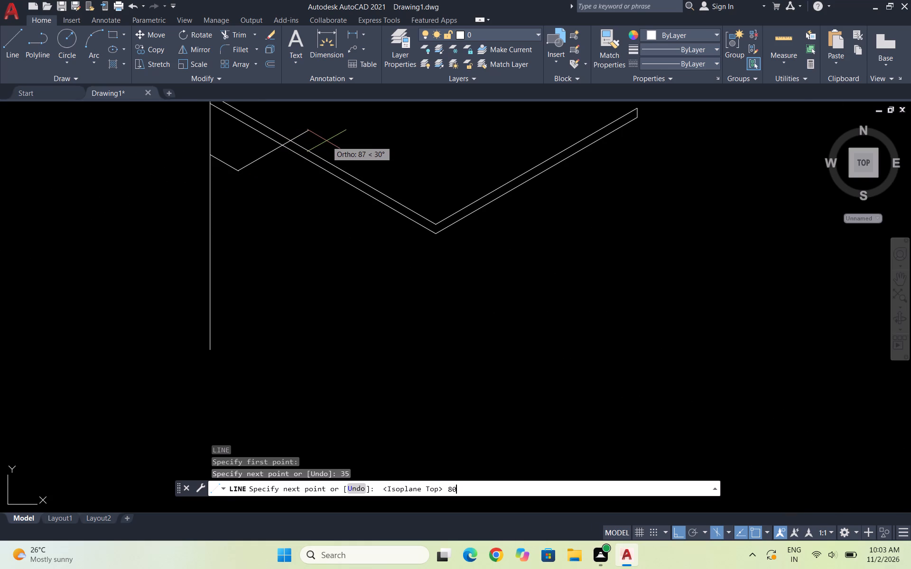
key("Return")
key("Return")
key("Escape")
Select the long upper and lower edges on both sides of the base slab.
scroll(297, 181, "down", 3)
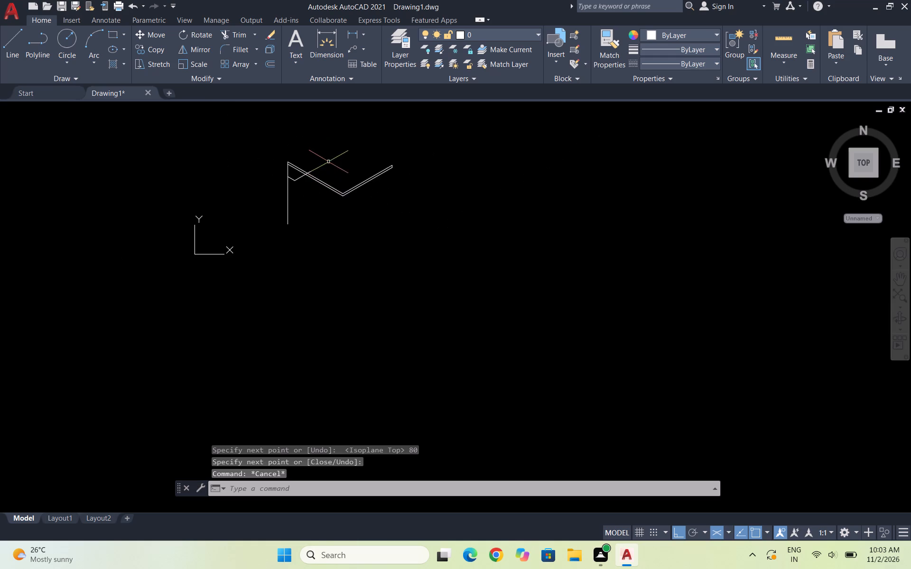
scroll(326, 159, "up", 2)
left_click_drag(411, 311, 410, 302)
left_click(353, 187)
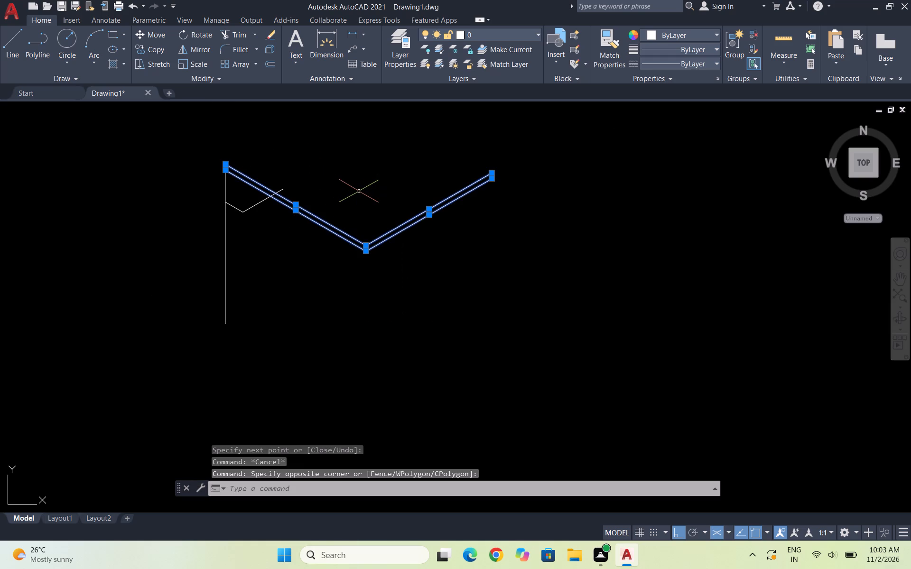
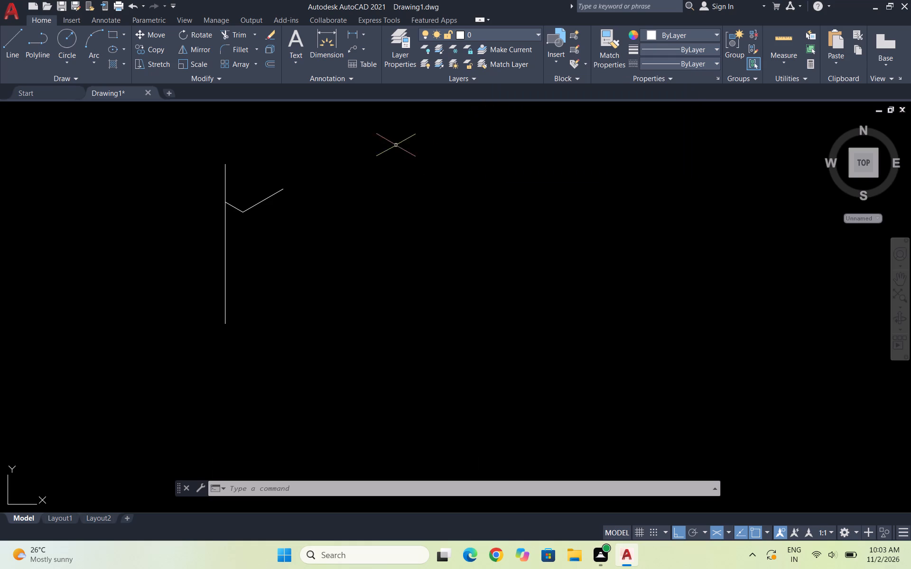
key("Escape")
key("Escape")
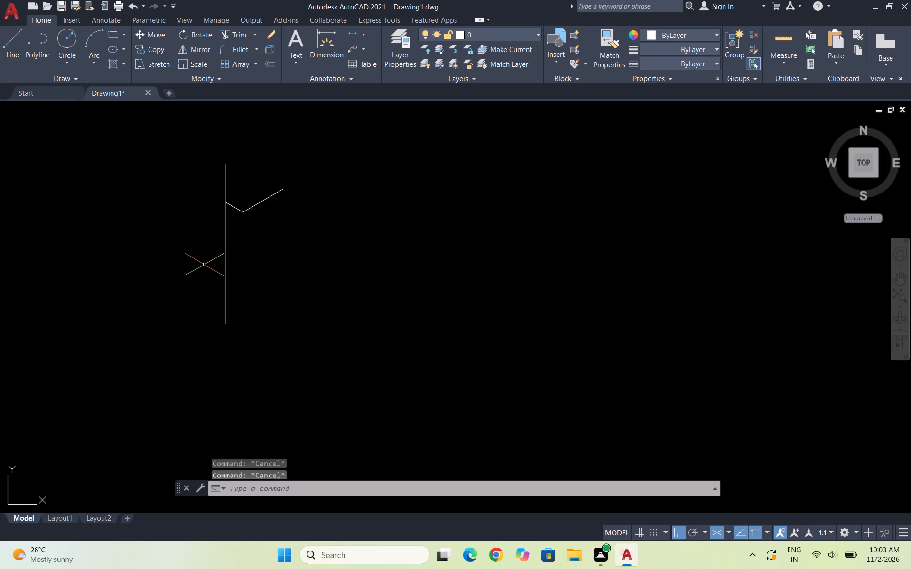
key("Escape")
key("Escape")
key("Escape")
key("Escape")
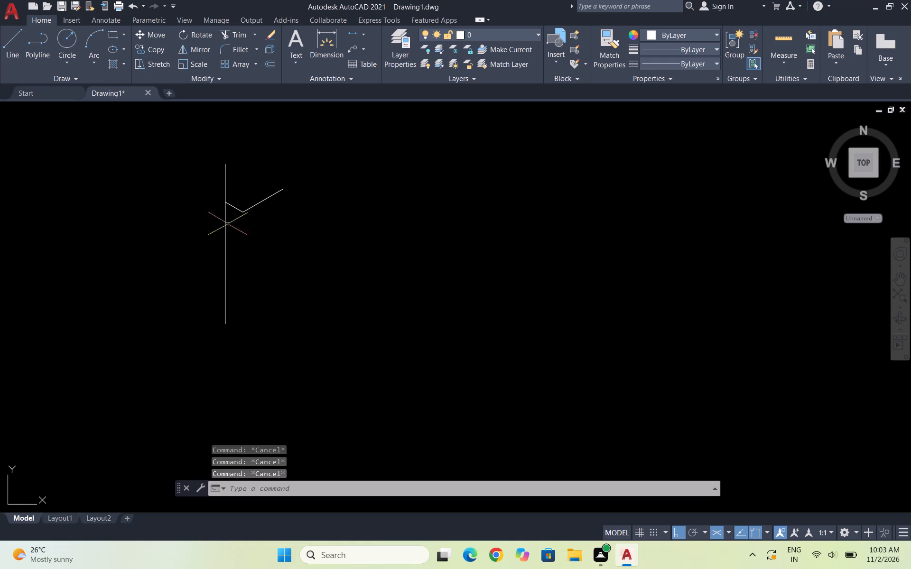
Erase the two sloping lines, 35 and 80 units long, that branch off the vertical.
scroll(230, 195, "up", 3)
left_click_drag(336, 279, 283, 251)
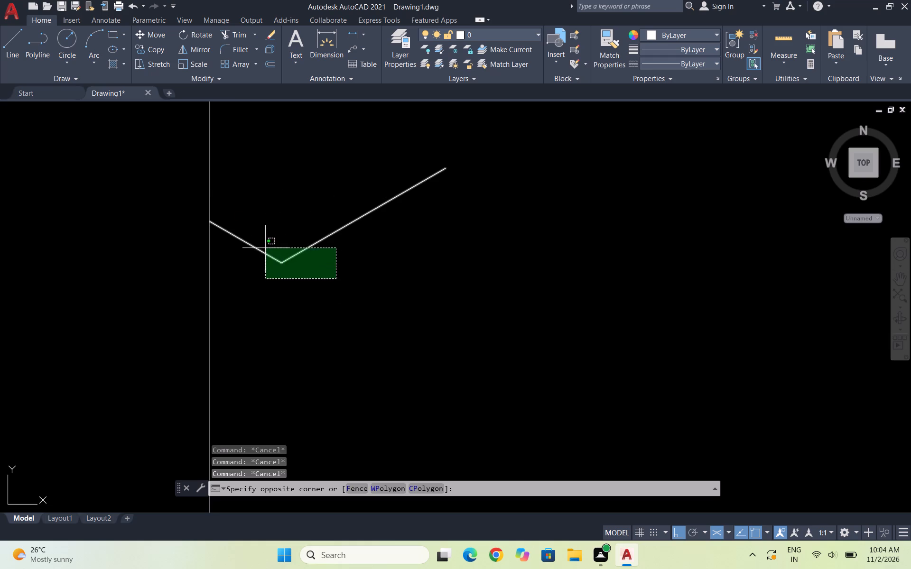
left_click(262, 246)
key("Delete")
scroll(243, 238, "down", 3)
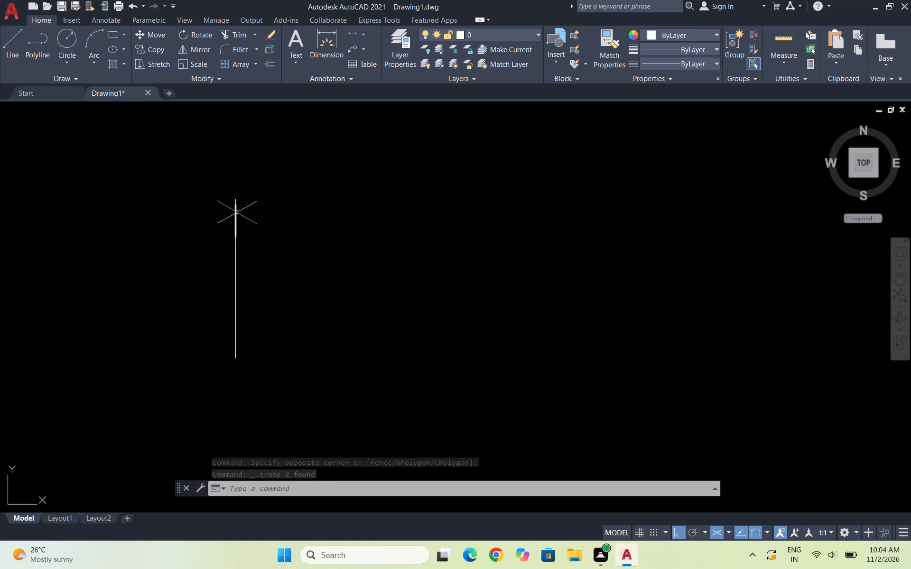
From the junction of the 55-unit and 210-unit verticals, draw a 35-unit line at 330°, continued by an 80-unit line at 30°.
scroll(237, 212, "up", 3)
key("Escape")
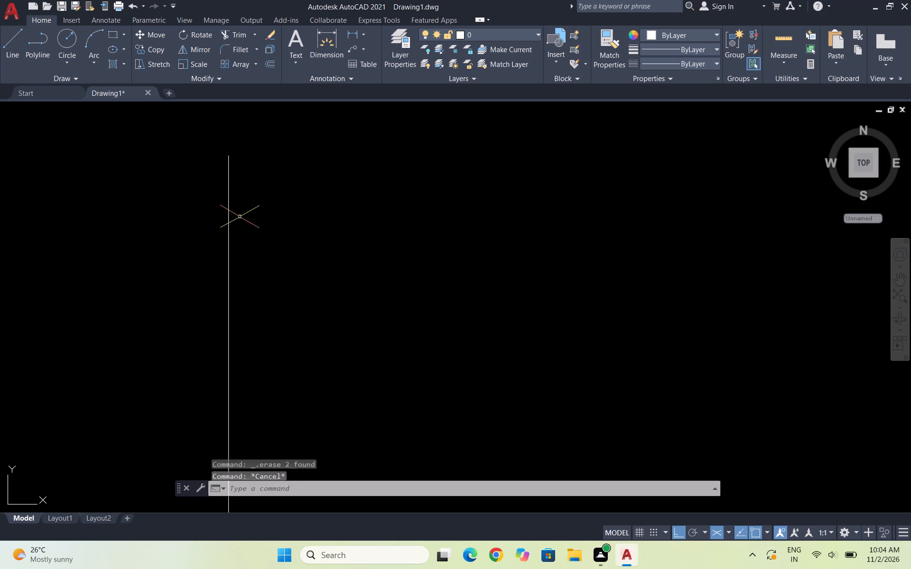
key("l")
key("Return")
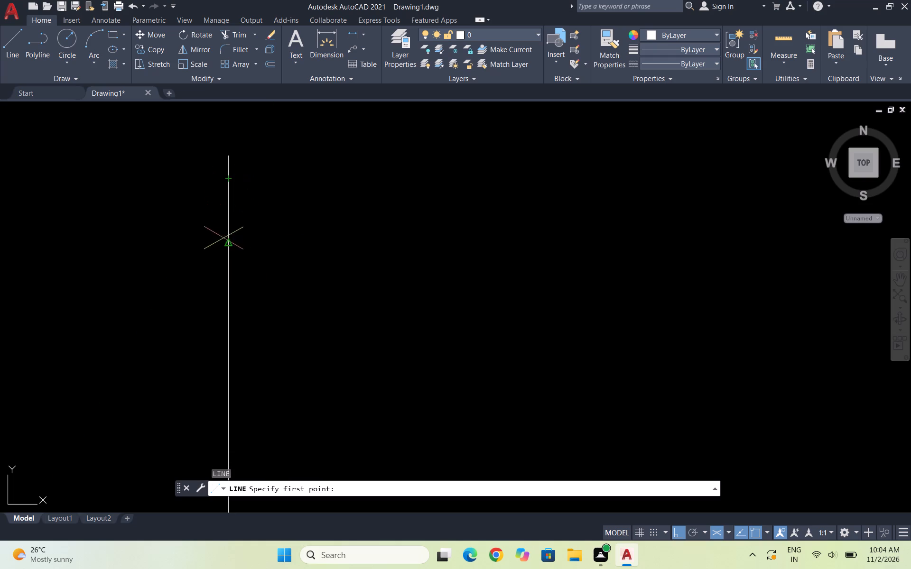
left_click(226, 311)
scroll(321, 307, "down", 3)
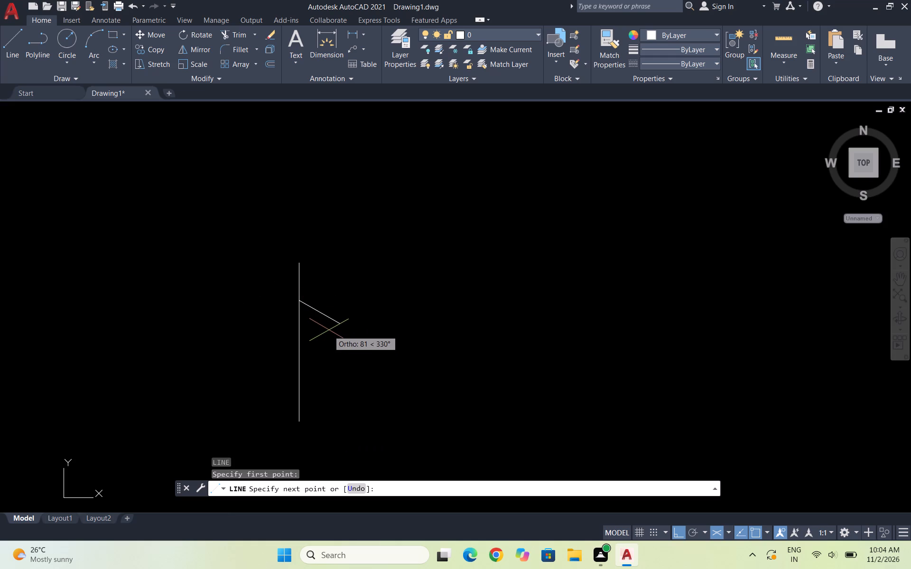
type("35")
key("Return")
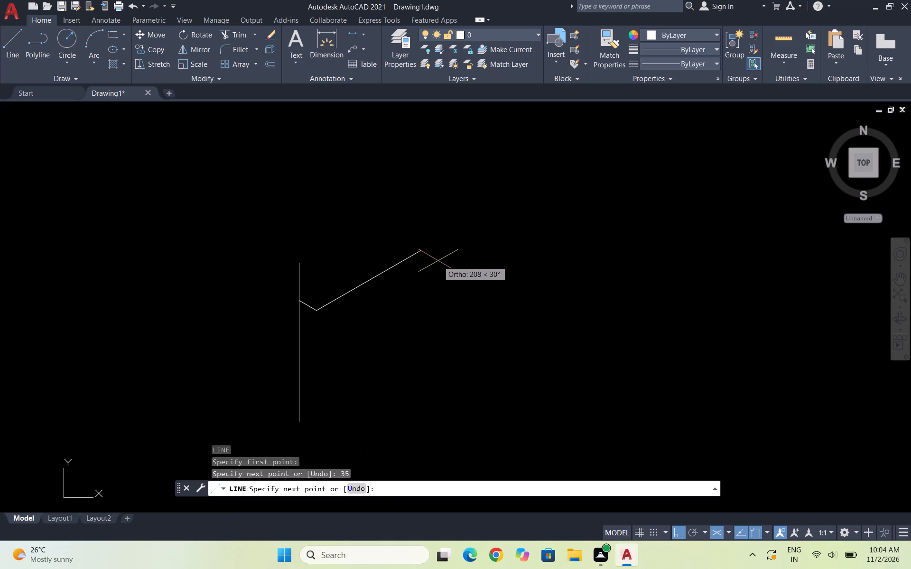
type("80")
key("Return")
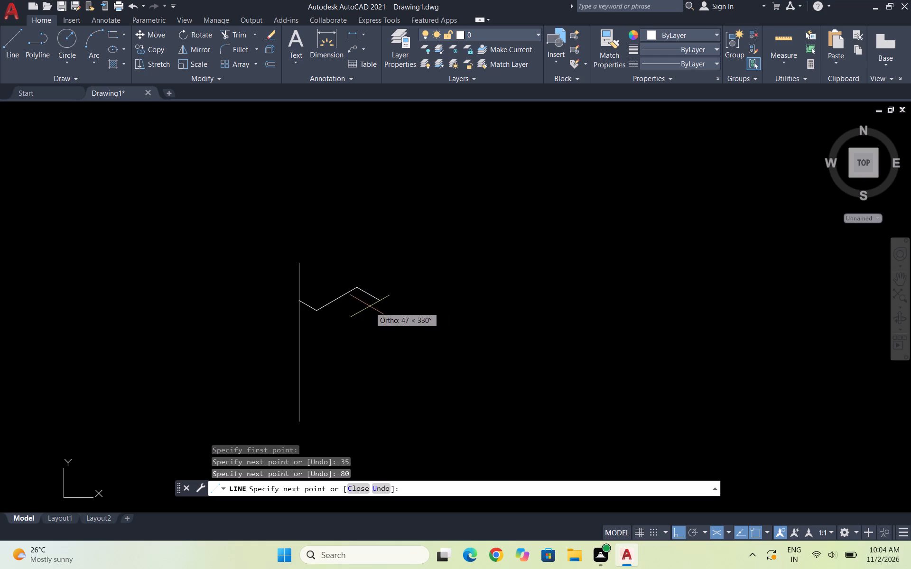
key("Escape")
On the right isoplane, draw a vertical line down from the 35/80-unit corner, ending in 330° alignment with the first vertical's lower end.
scroll(334, 302, "up", 2)
scroll(256, 330, "up", 2)
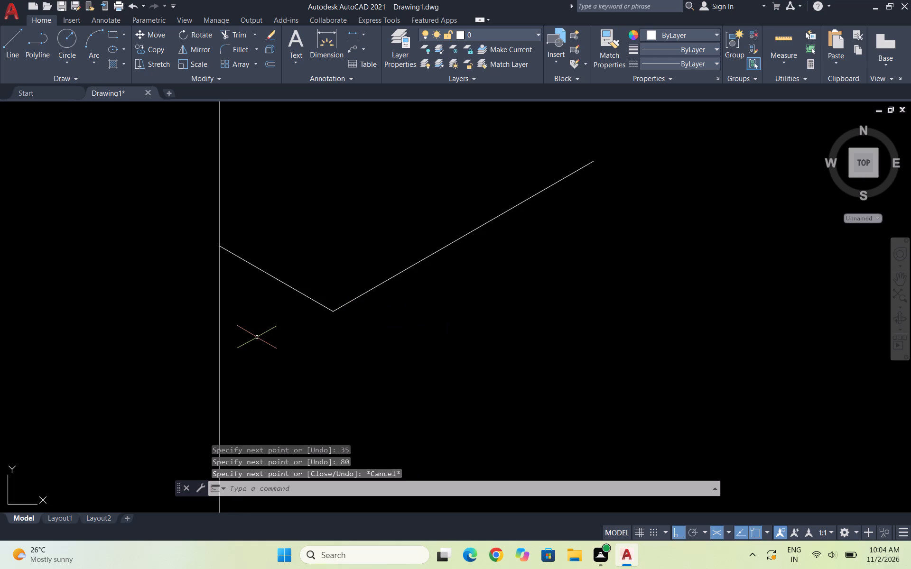
scroll(254, 339, "up", 1)
scroll(232, 304, "down", 3)
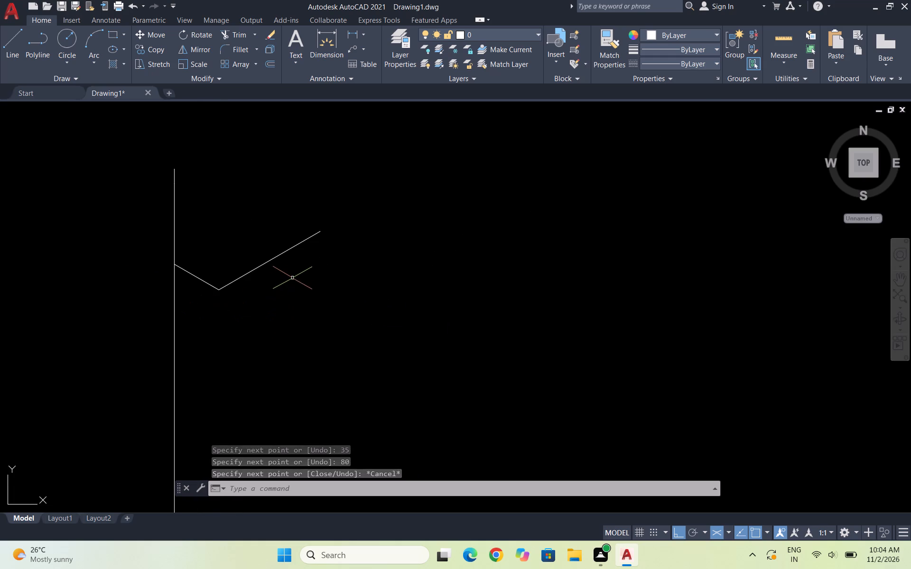
key("l")
key("Return")
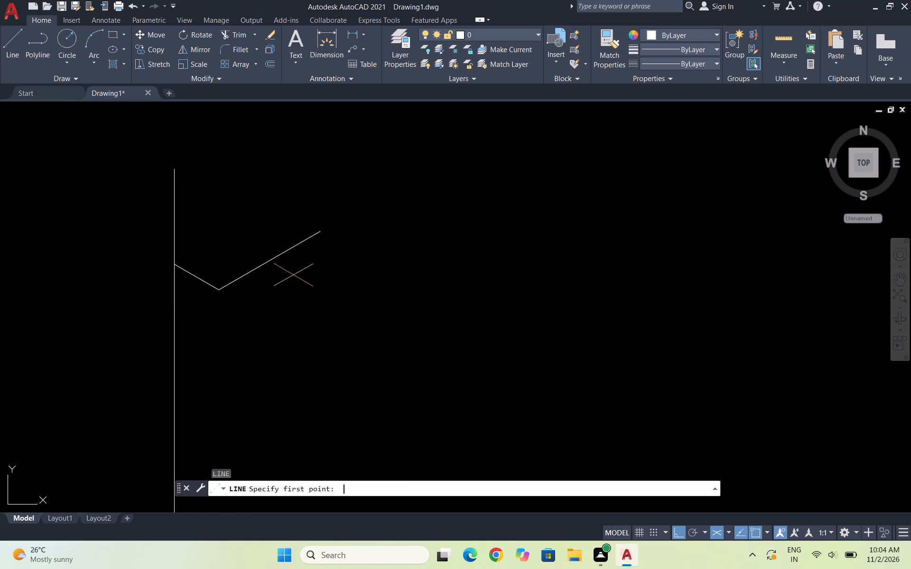
left_click(216, 293)
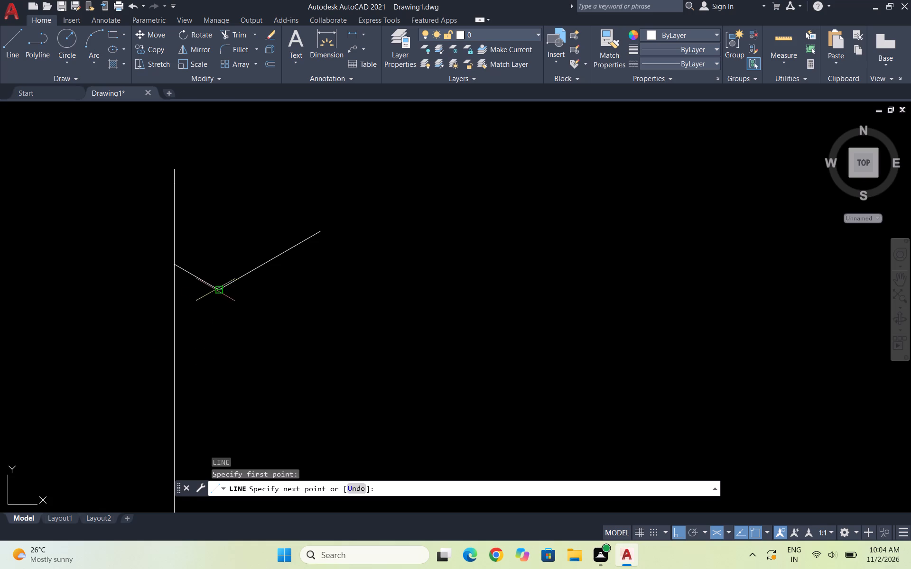
scroll(218, 286, "down", 4)
scroll(224, 343, "up", 1)
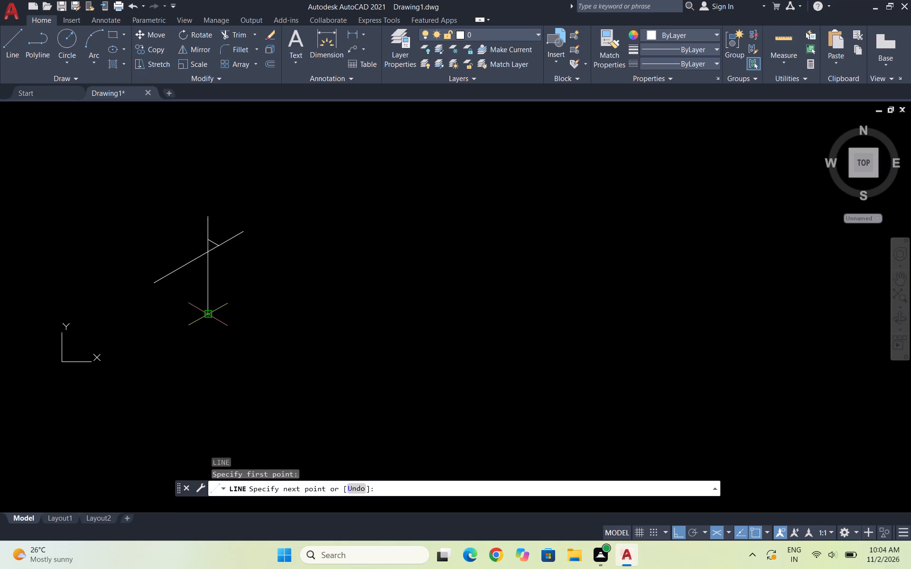
key("F5")
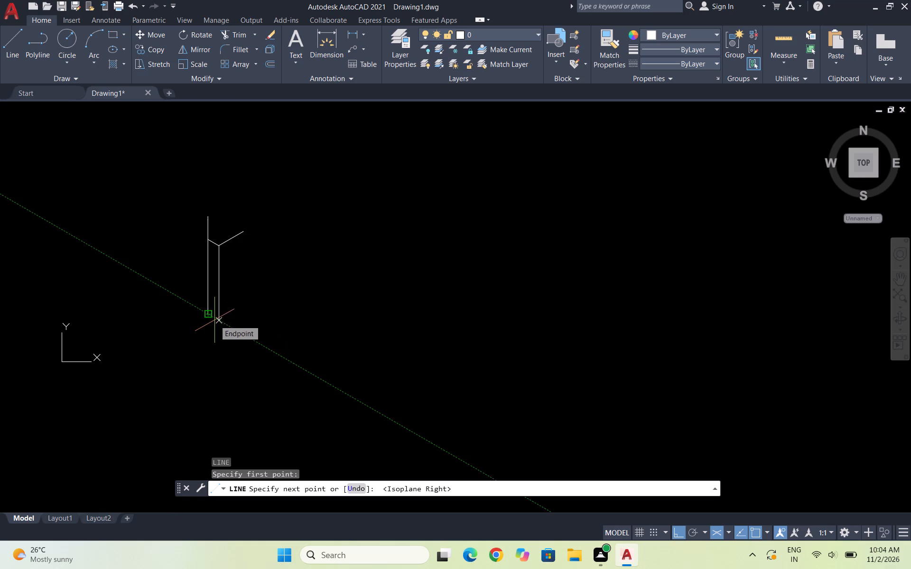
scroll(214, 320, "up", 3)
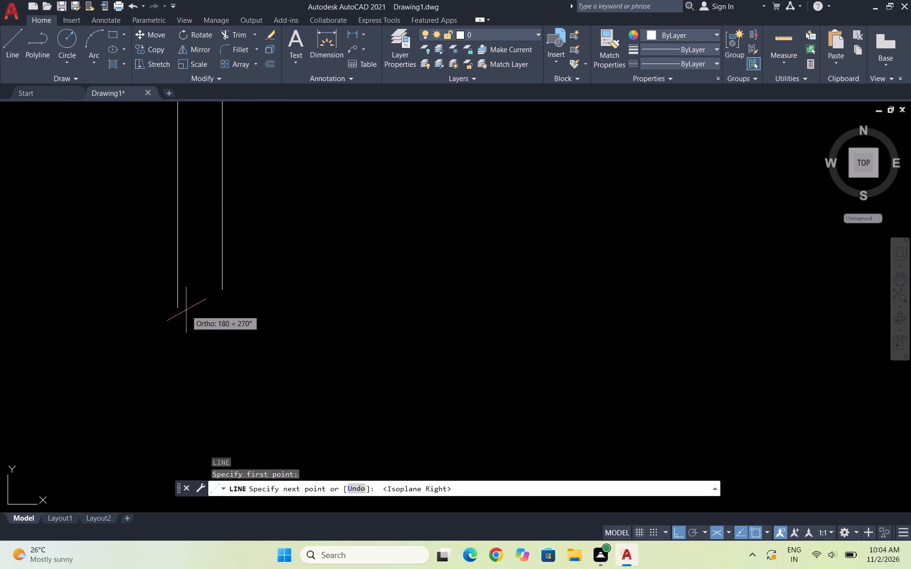
left_click(223, 331)
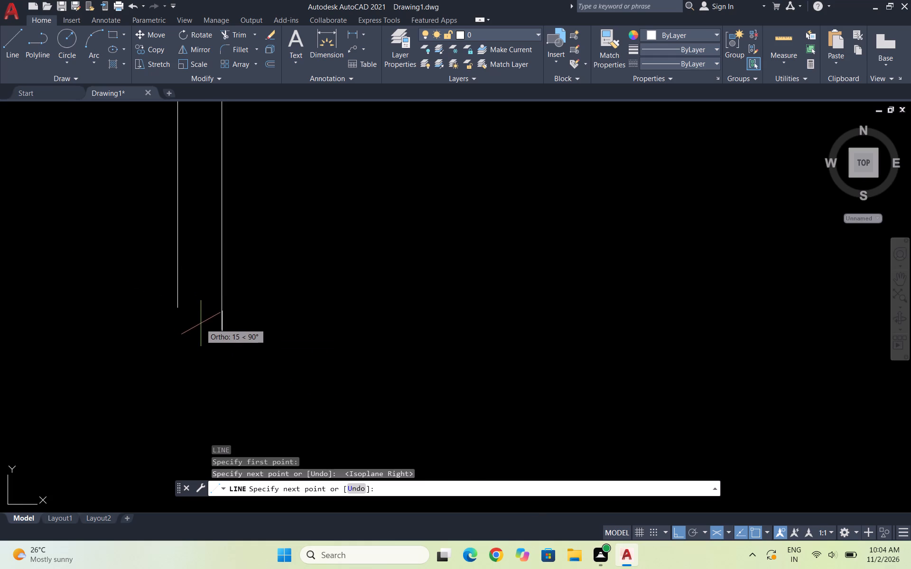
key("Escape")
On the left isoplane, join the lower ends of the two verticals with a line at 330° to close the narrow face.
scroll(184, 329, "down", 2)
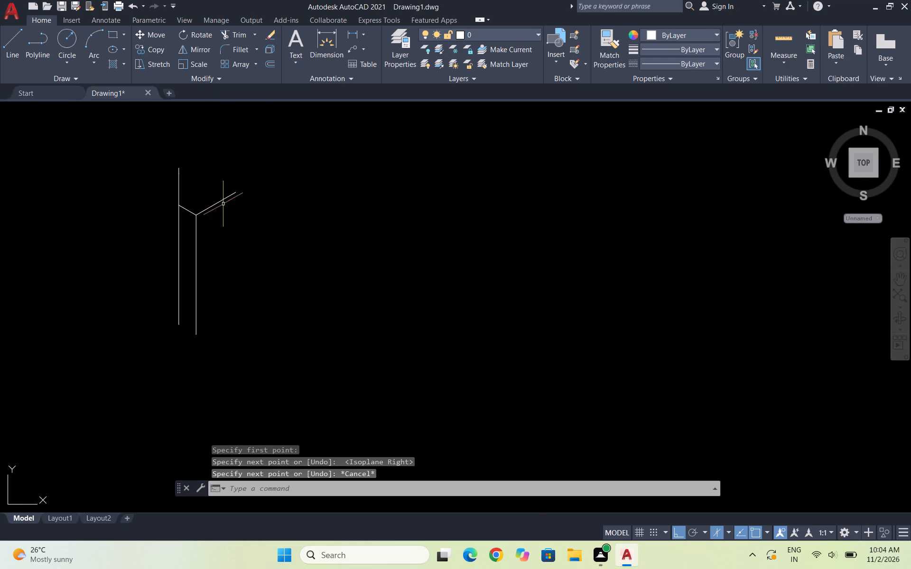
scroll(213, 200, "up", 2)
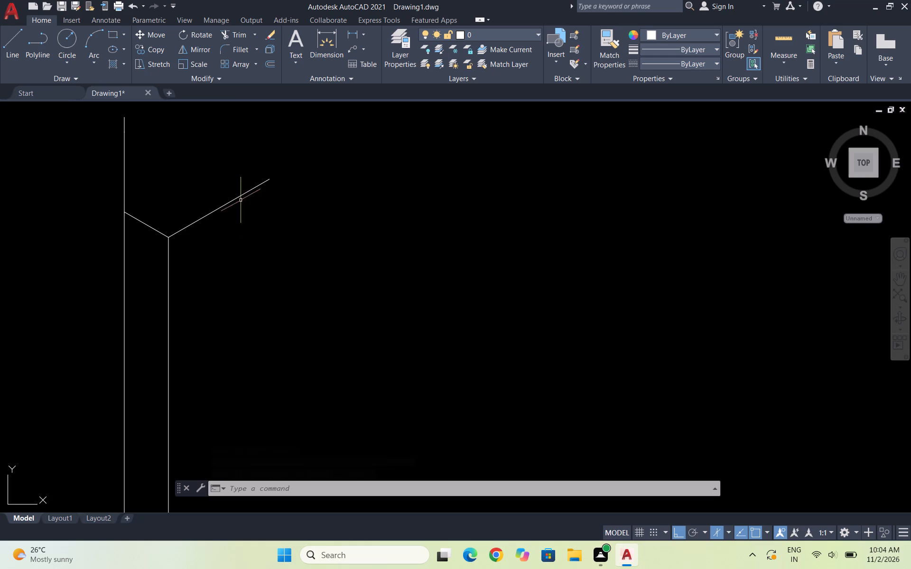
scroll(231, 202, "down", 1)
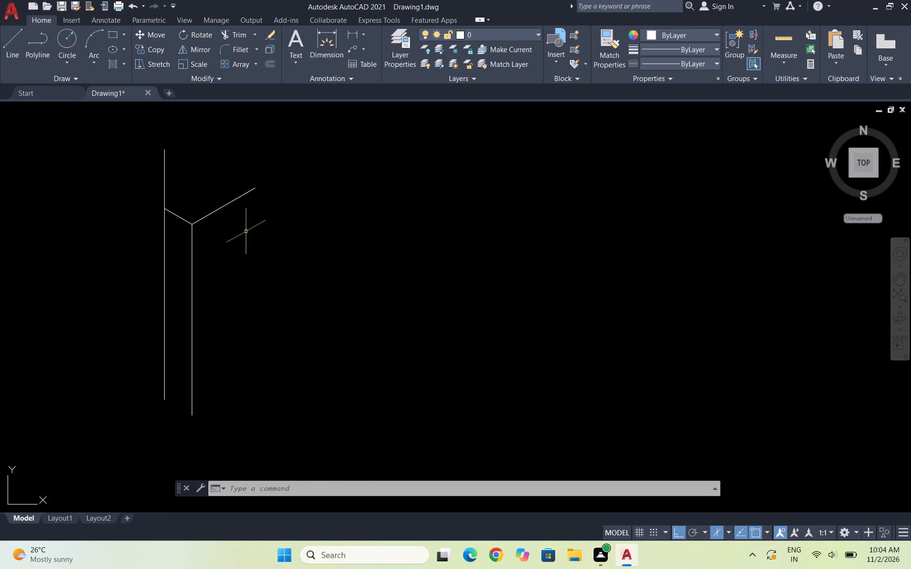
key("Escape")
key("l")
key("Return")
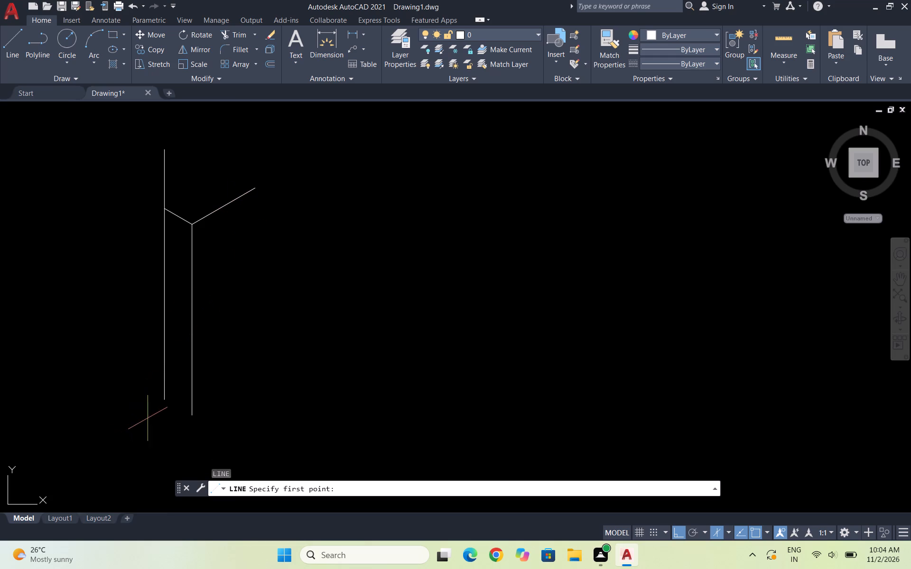
scroll(156, 419, "up", 1)
left_click(168, 386)
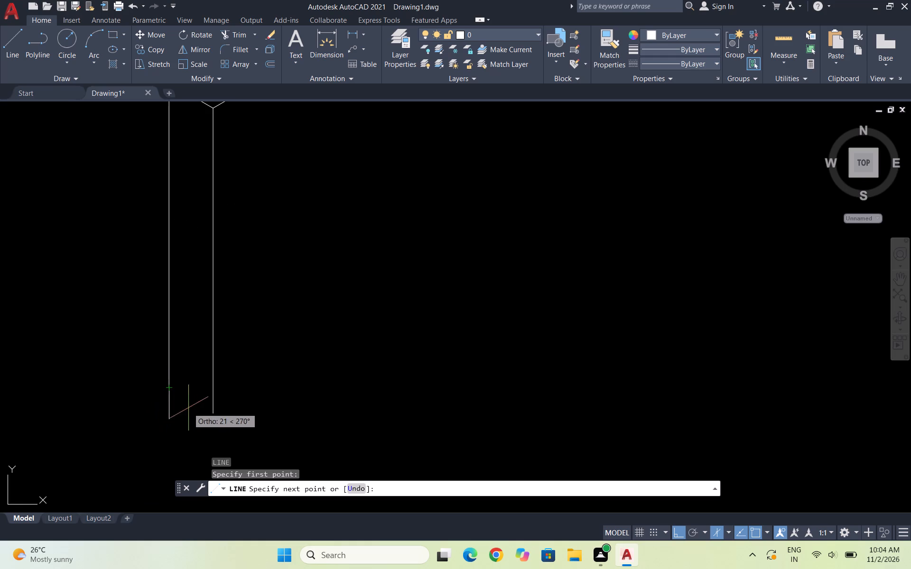
key("F5")
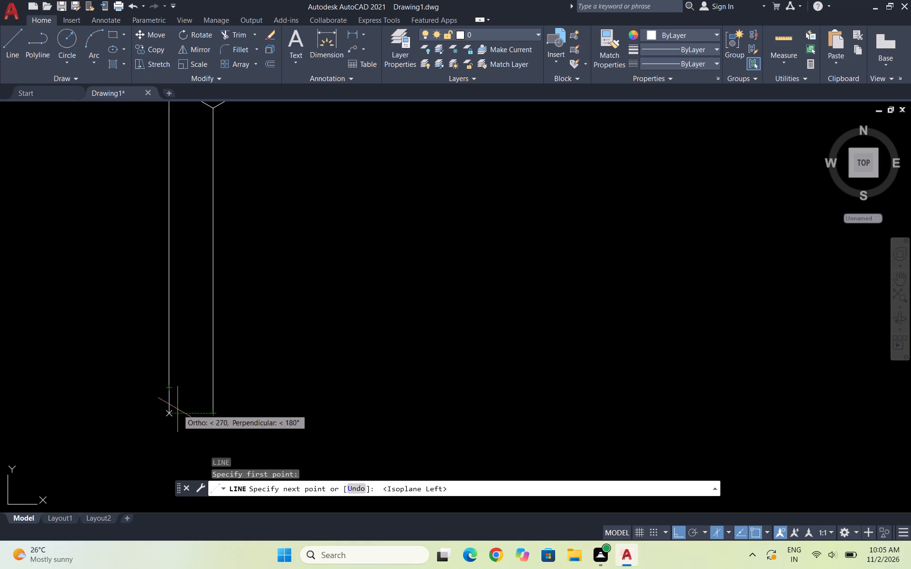
left_click(212, 411)
key("Escape")
scroll(235, 329, "down", 2)
key("Escape")
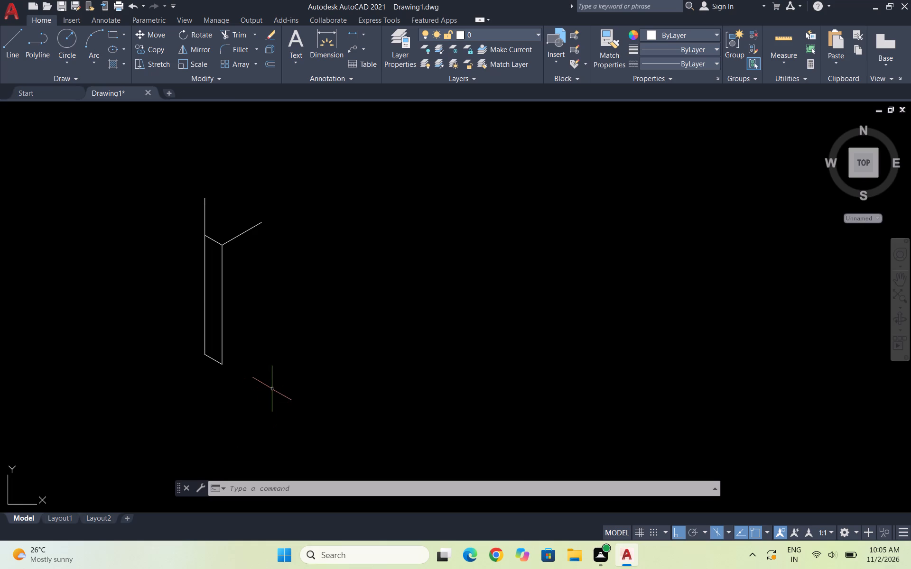
Measure the distance along the first vertical from the junction with the 35-unit line down to its lower end.
key("Escape")
key("Escape")
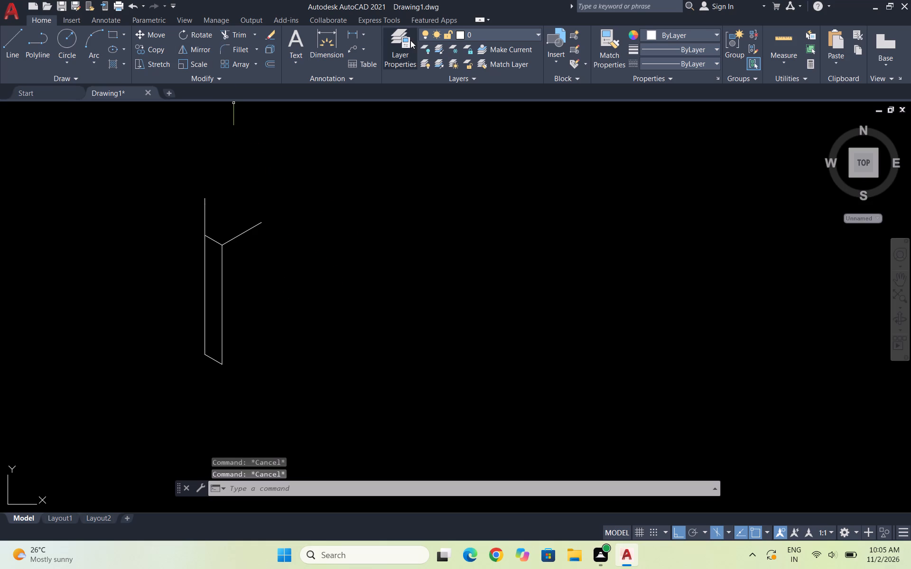
left_click(784, 55)
left_click(798, 107)
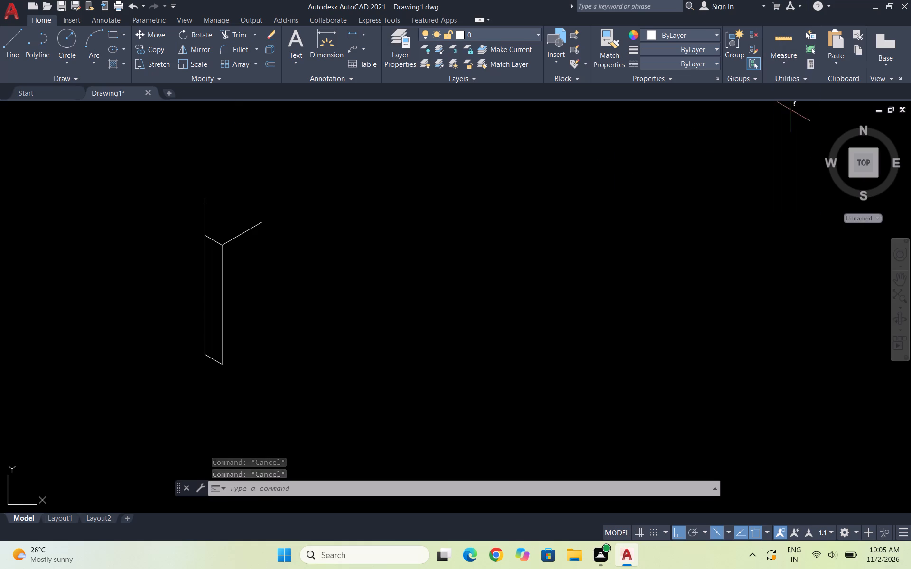
left_click(204, 229)
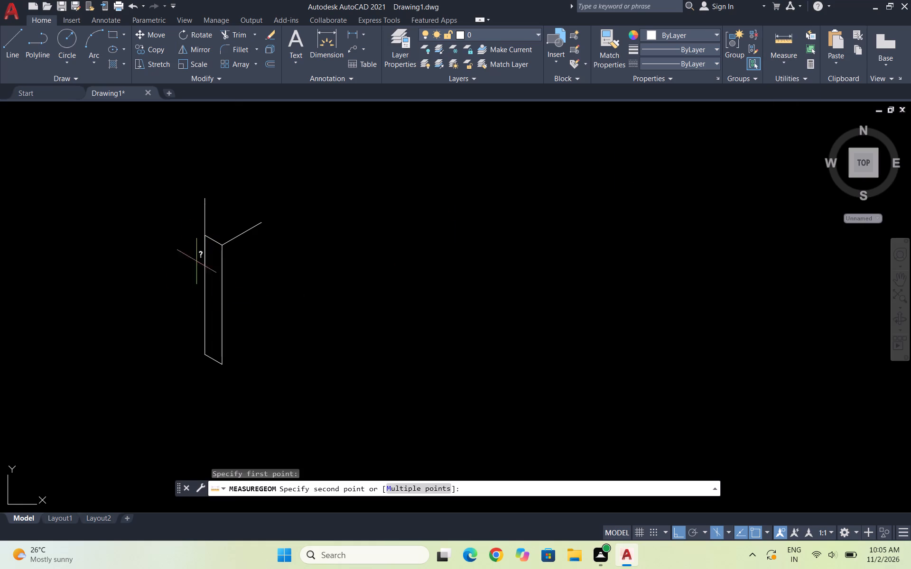
left_click(202, 357)
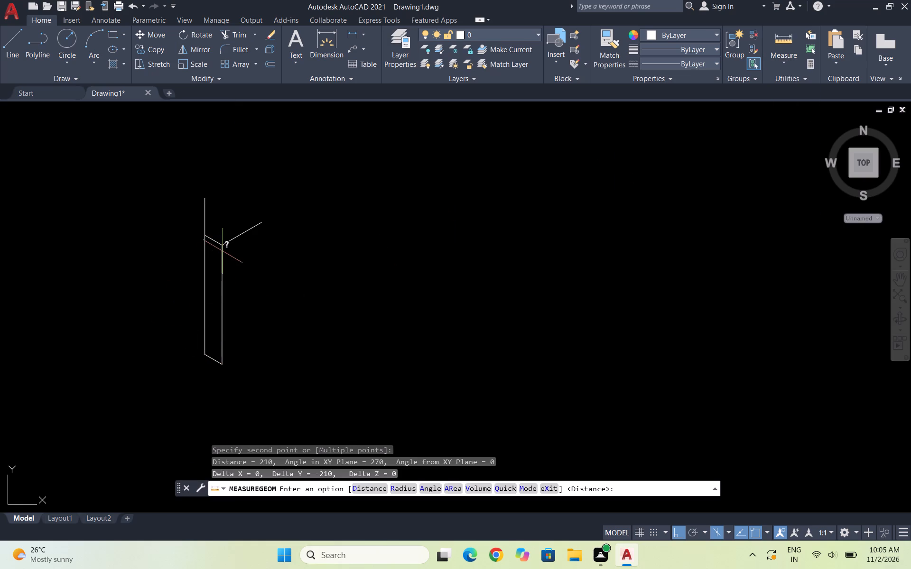
key("Escape")
key("Escape")
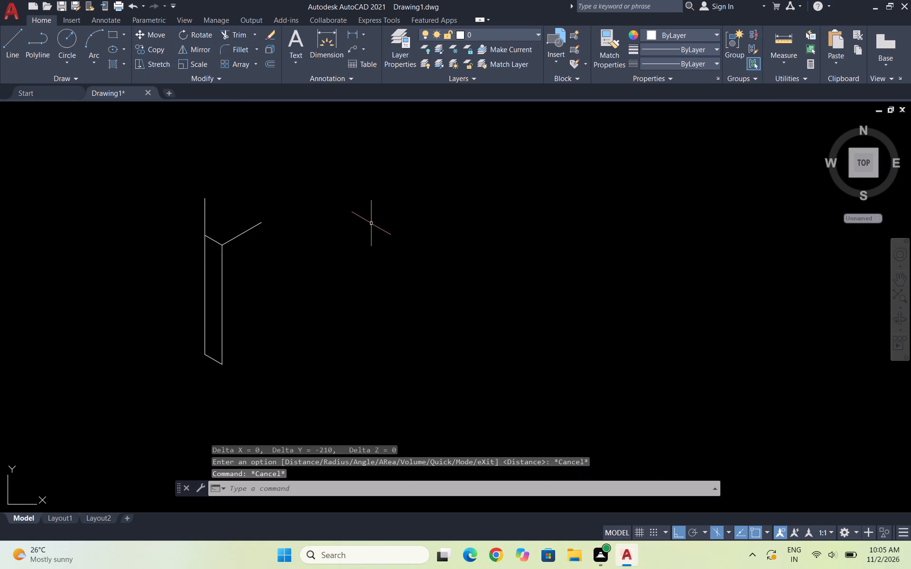
key("Escape")
key("Escape")
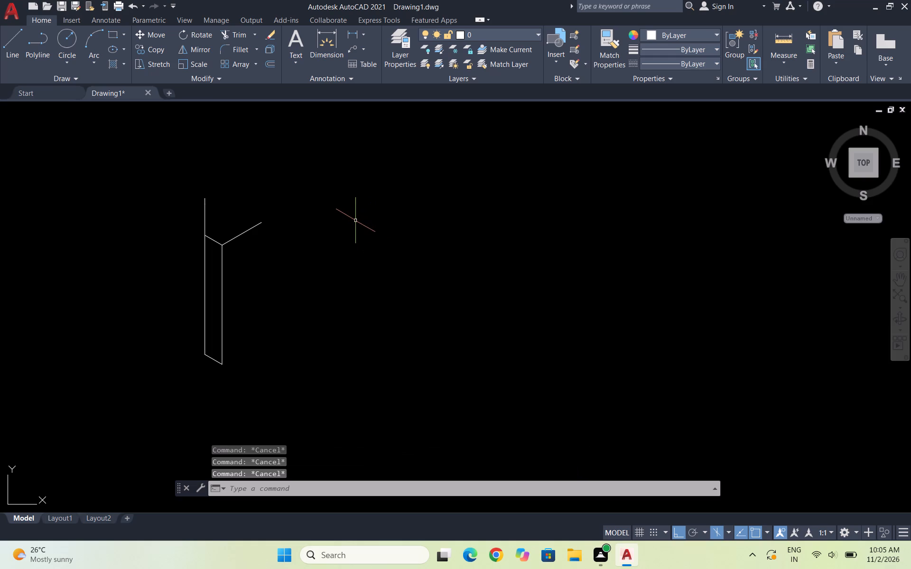
key("Escape")
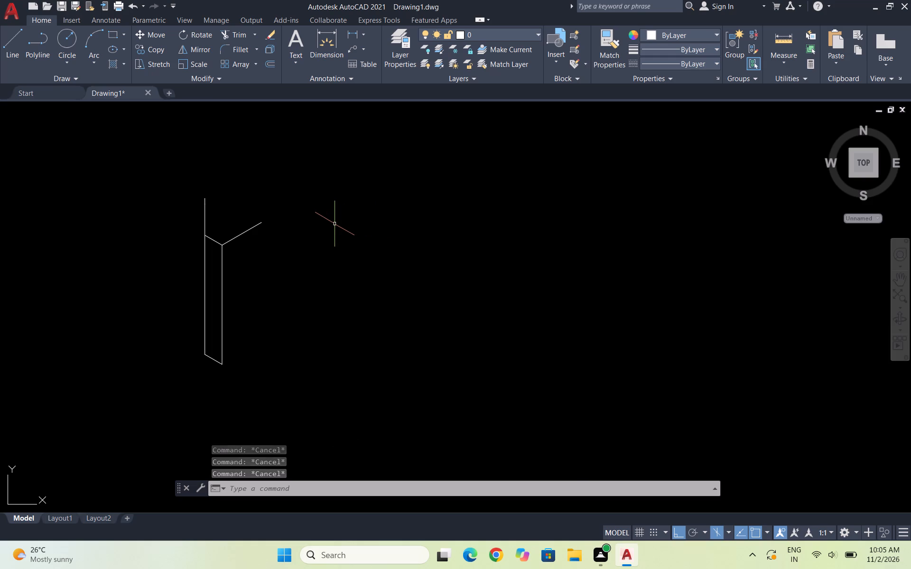
Close the wide right face with a vertical line down from the 80-unit line's outer end and a 30° line back to the middle vertical's lower end.
key("l")
key("Return")
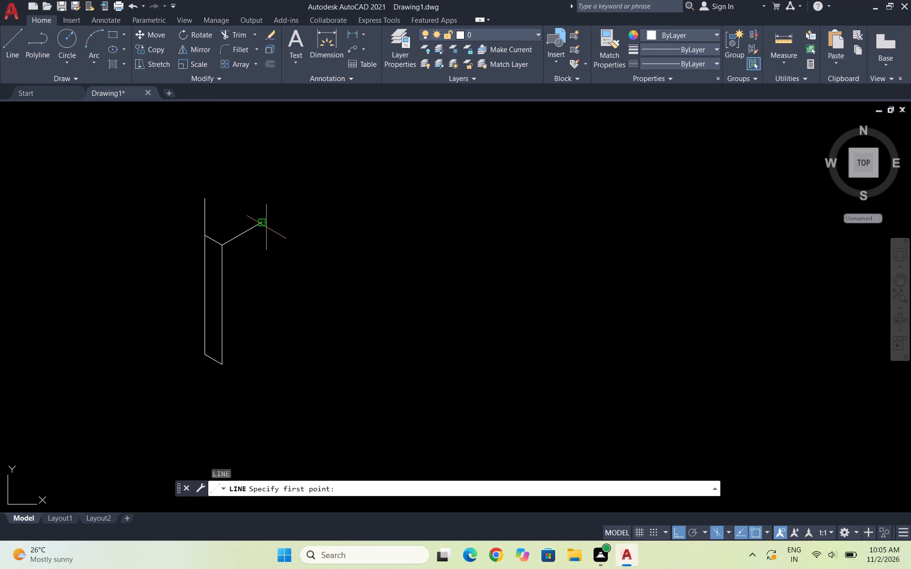
left_click(262, 225)
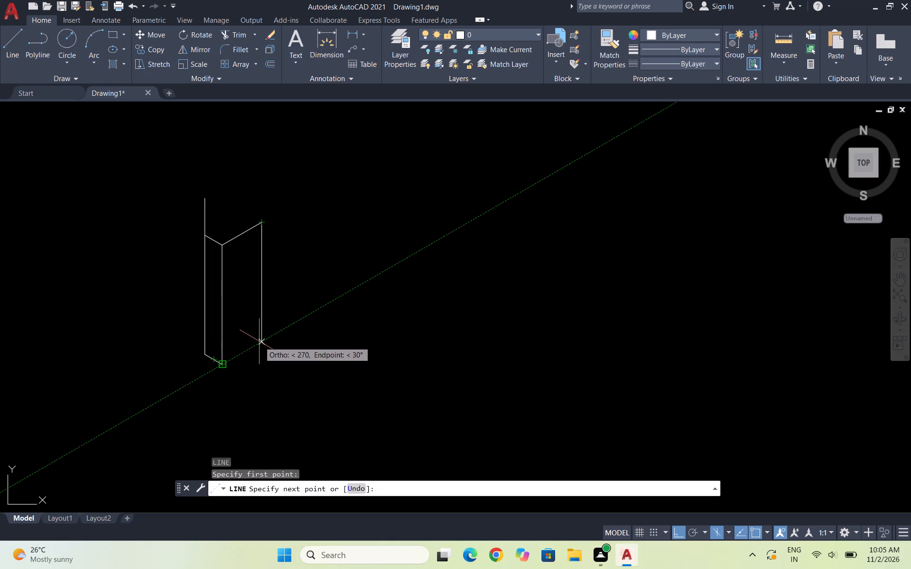
left_click(259, 341)
left_click(223, 363)
key("Escape")
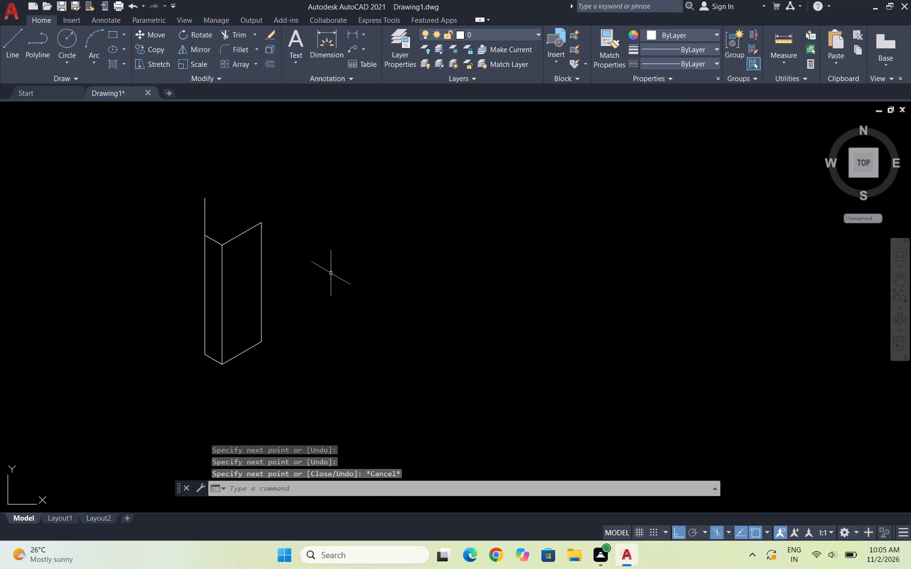
key("Escape")
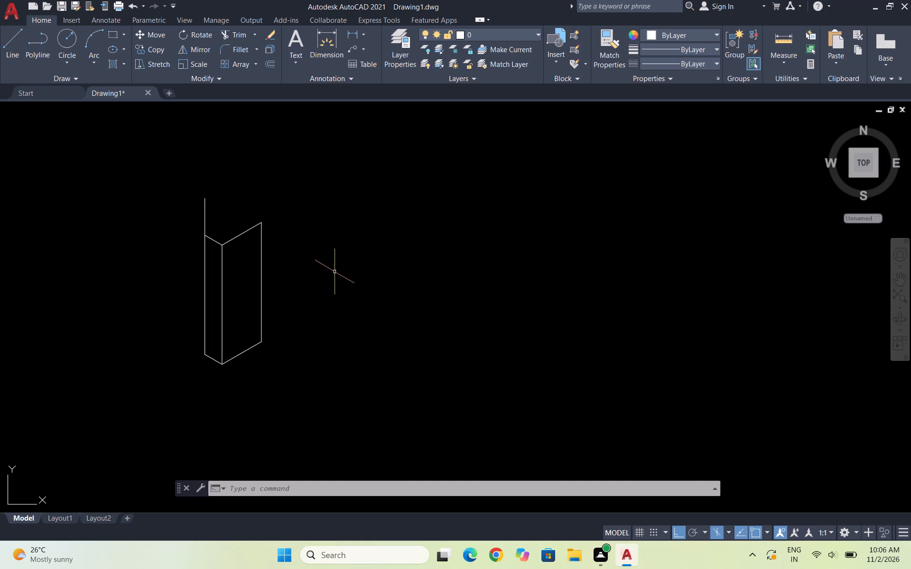
Offset the 35-unit and 80-unit top edges 2 units downward onto the two faces of the block.
key("Escape")
key("Escape")
key("o")
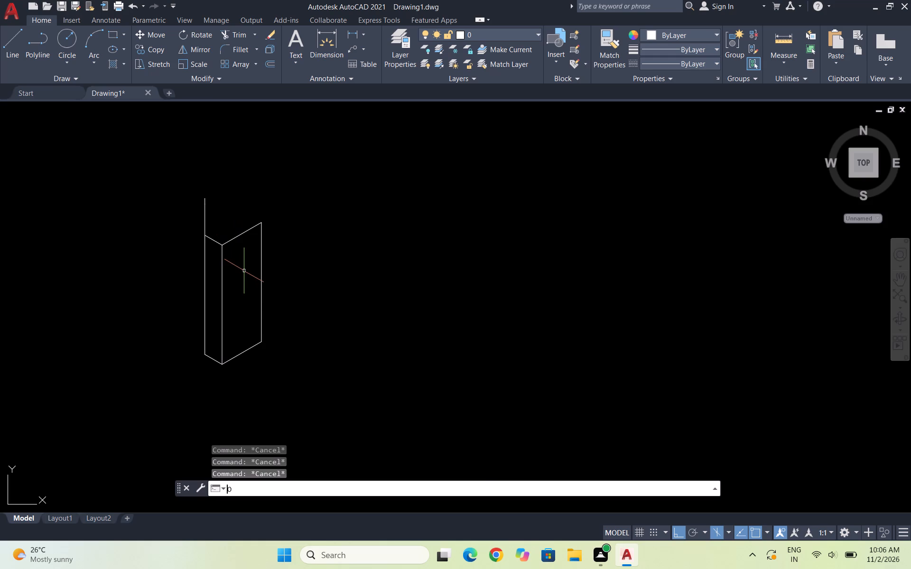
key("Return")
key("2")
key("Return")
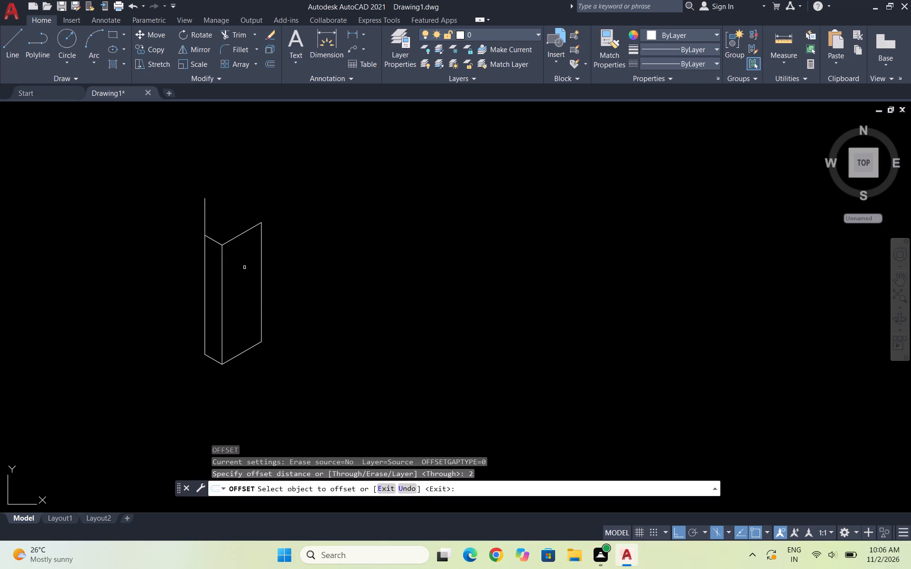
scroll(191, 240, "up", 4)
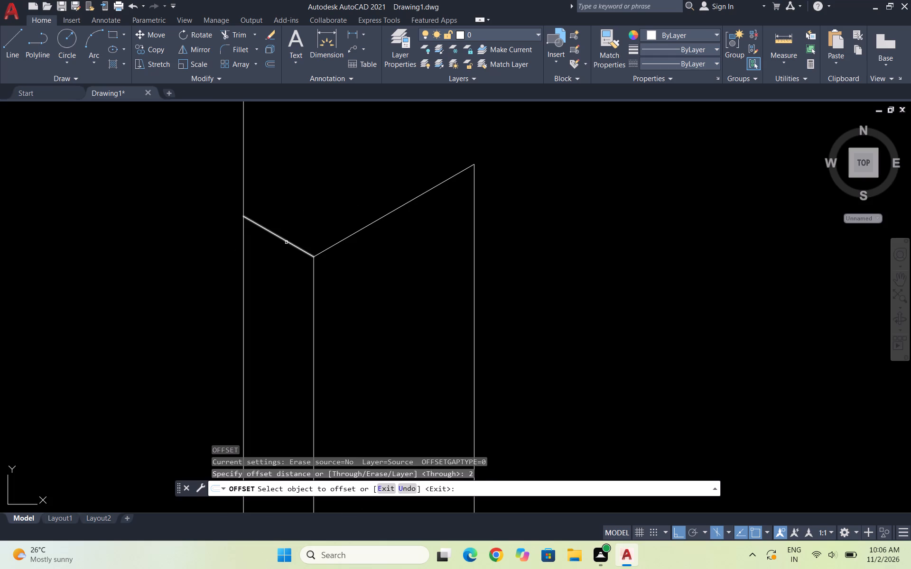
left_click(286, 242)
left_click(262, 277)
left_click_drag(364, 227, 367, 242)
left_click(364, 266)
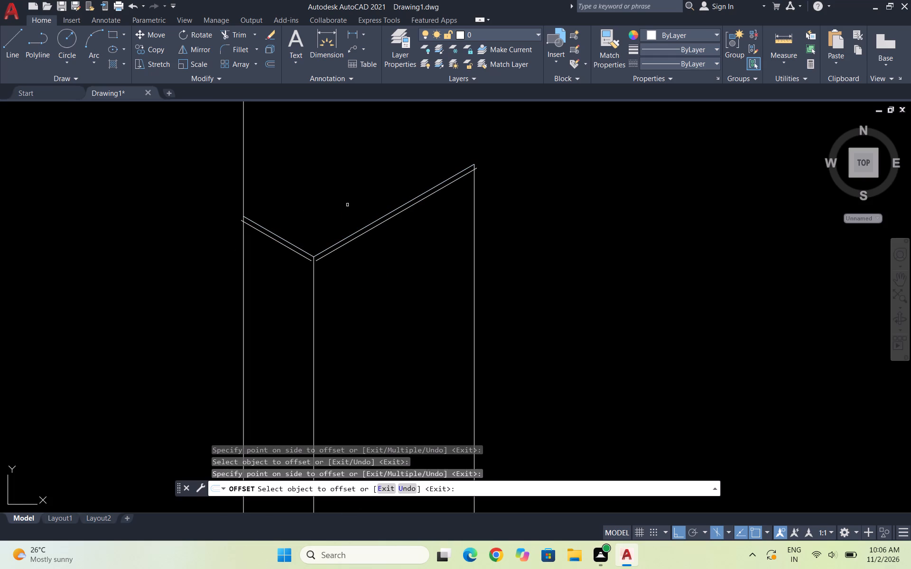
scroll(344, 236, "down", 2)
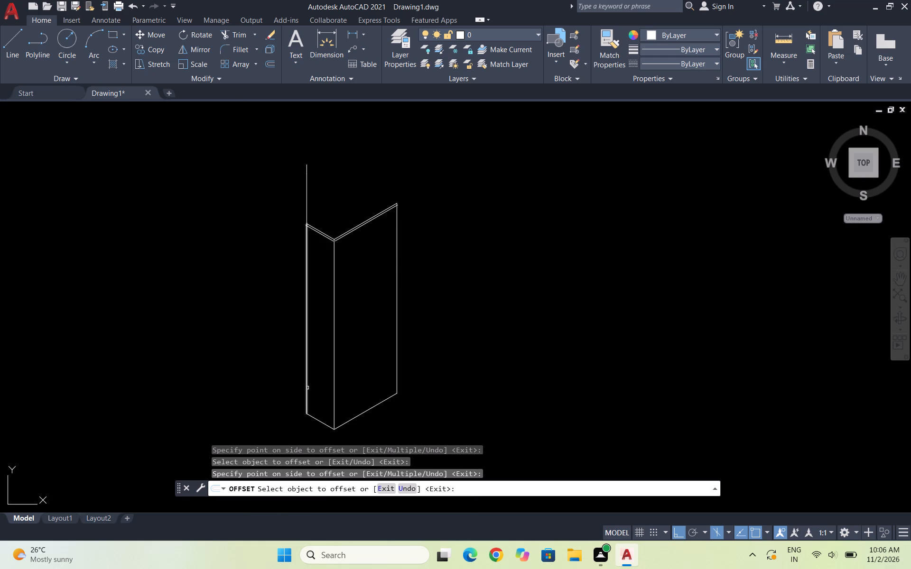
scroll(344, 370, "up", 2)
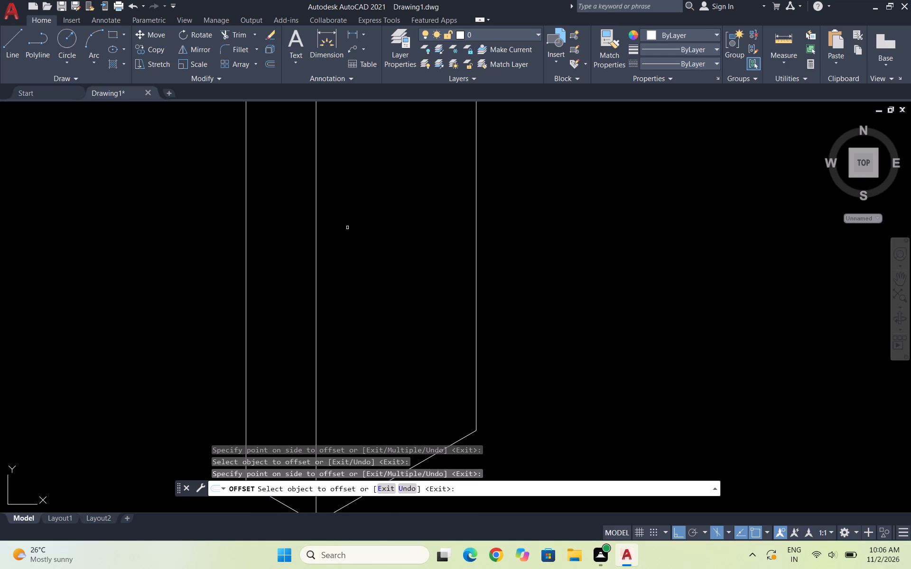
scroll(347, 228, "down", 1)
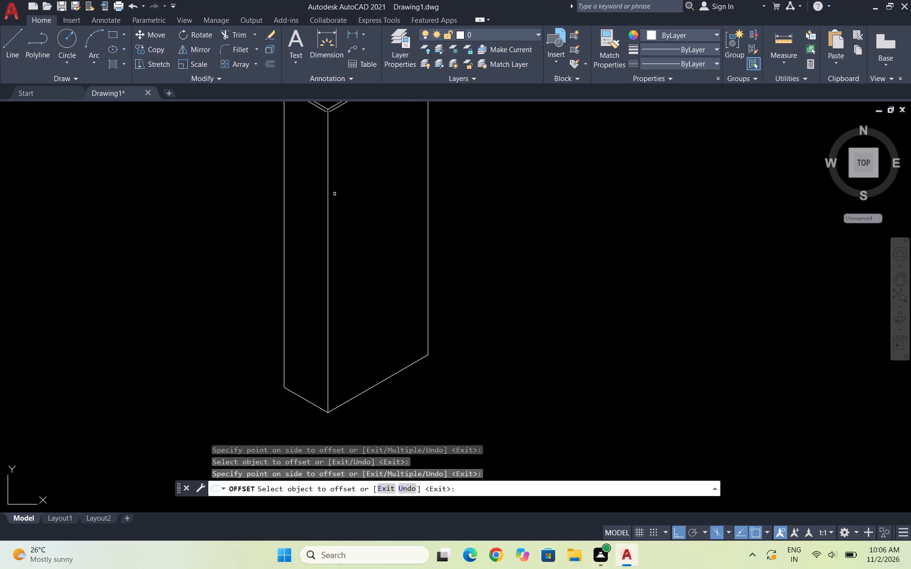
scroll(344, 172, "down", 2)
scroll(377, 135, "up", 3)
scroll(260, 204, "down", 2)
key("Escape")
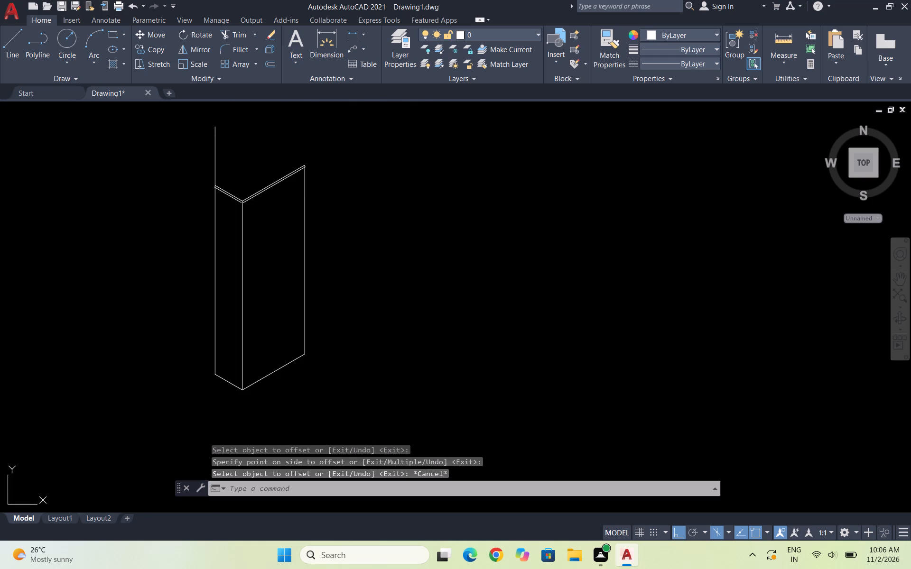
key("Escape")
key("Escape")
Draw a vertical line at 90° up from the midpoint of the wide face's lower edge toward the offset top edge.
key("l")
key("Return")
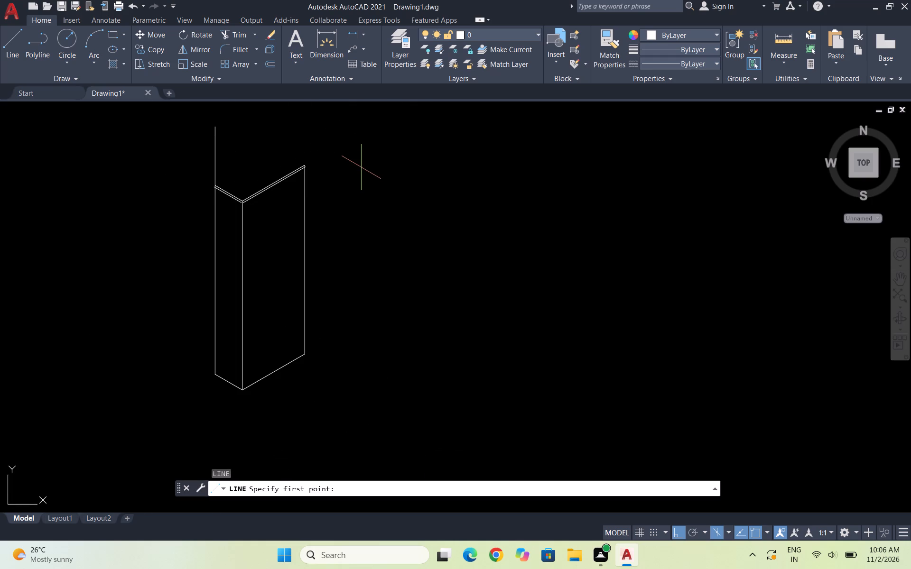
left_click(274, 372)
scroll(281, 214, "up", 1)
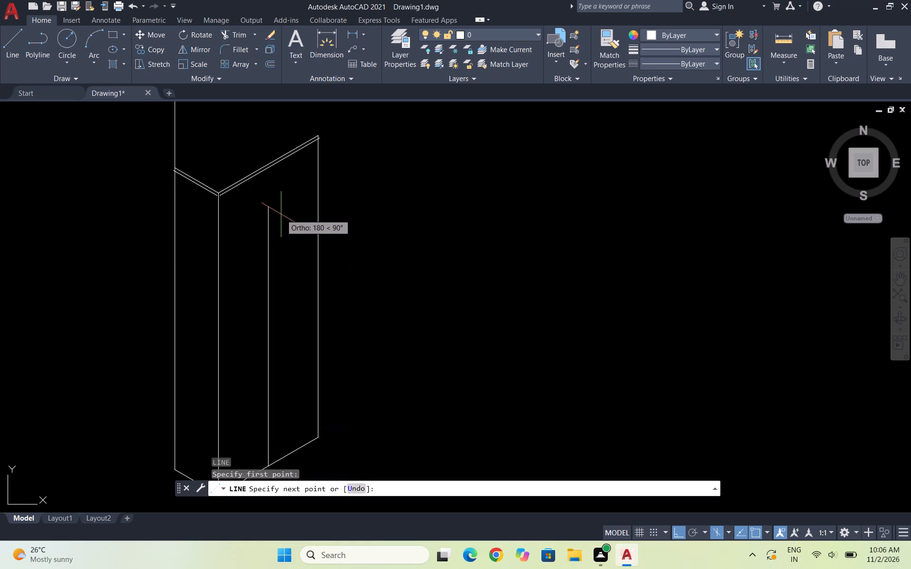
scroll(282, 193, "up", 2)
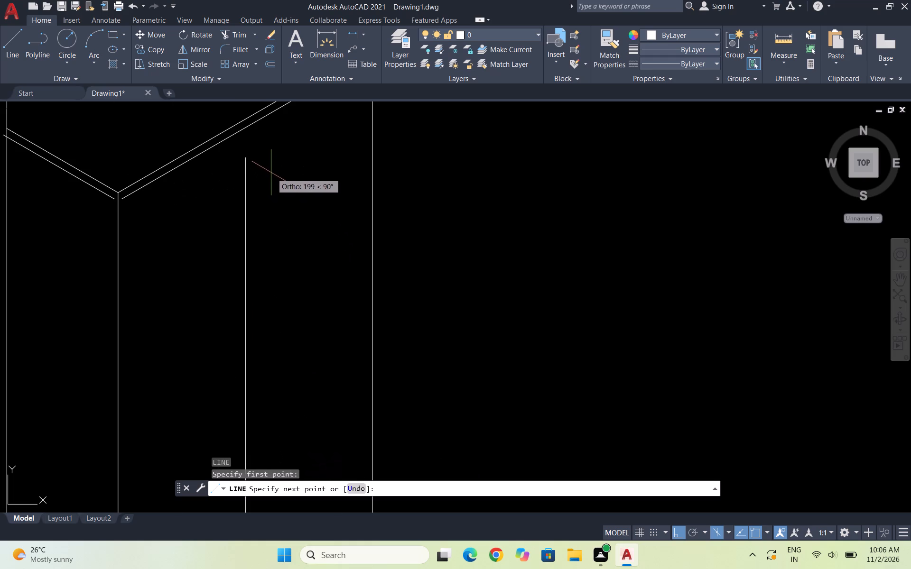
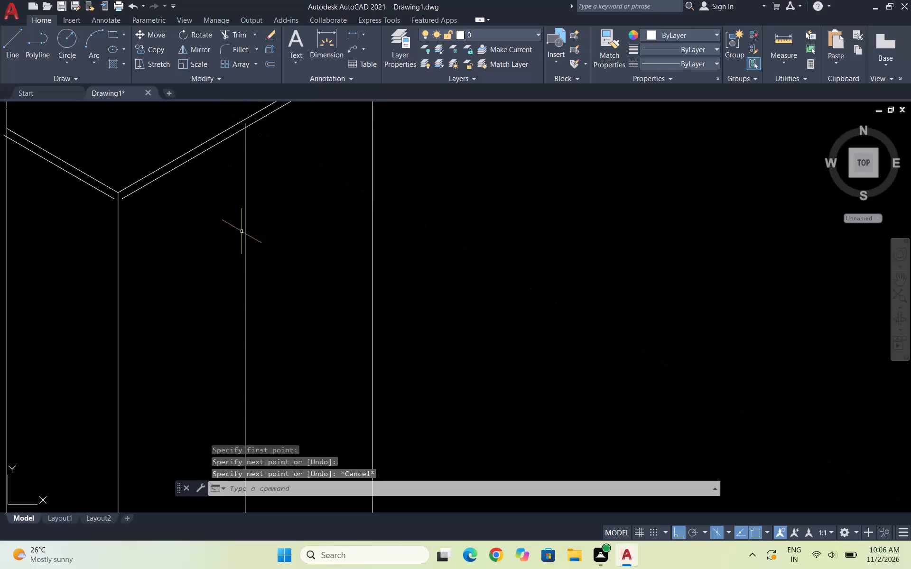
Erase the vertical dividing line from the middle of the wide face.
scroll(278, 178, "down", 4)
scroll(280, 205, "up", 4)
left_click(280, 205)
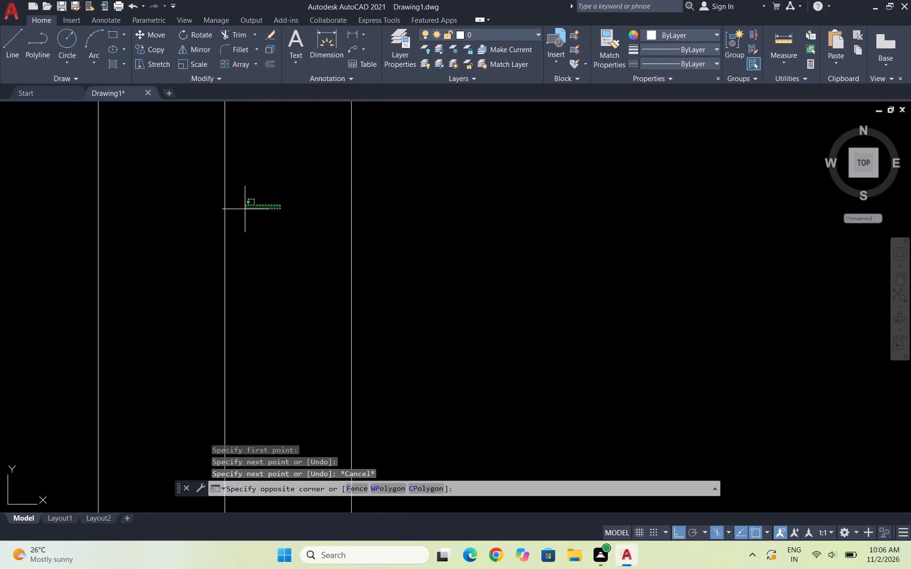
left_click(201, 224)
key("Delete")
key("Escape")
key("Escape")
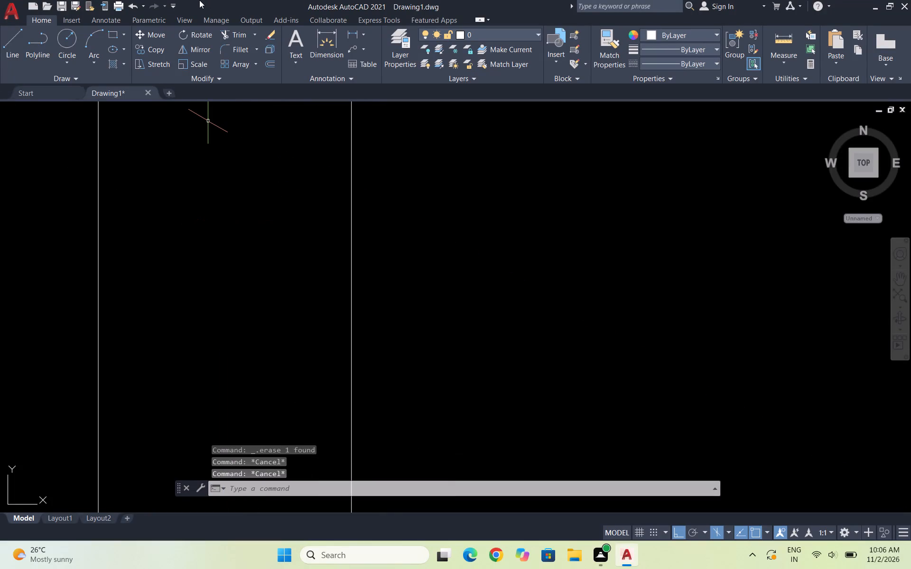
Draw a new dividing line from the midpoint of the wide face's lower edge up to the offset top edge.
key("l")
key("Return")
scroll(219, 32, "down", 4)
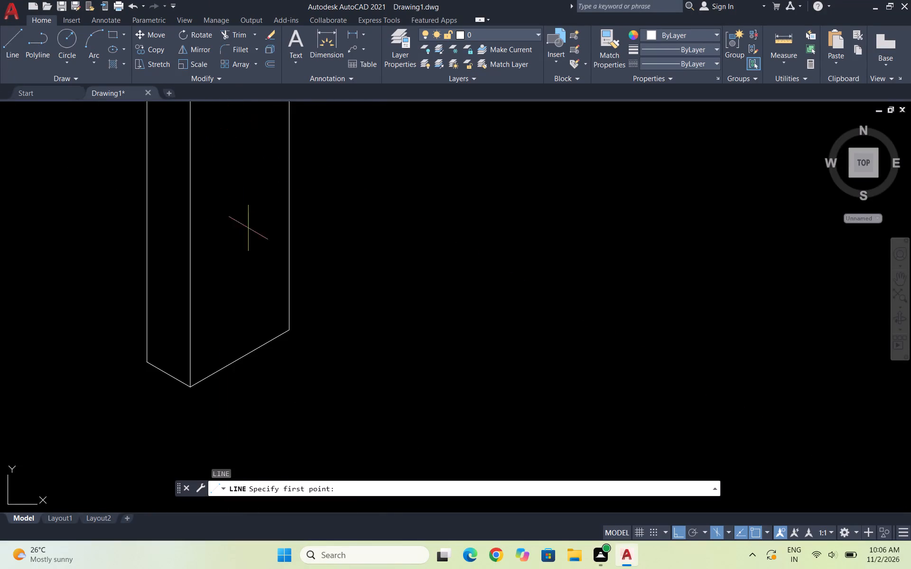
scroll(262, 247, "down", 1)
left_click(247, 318)
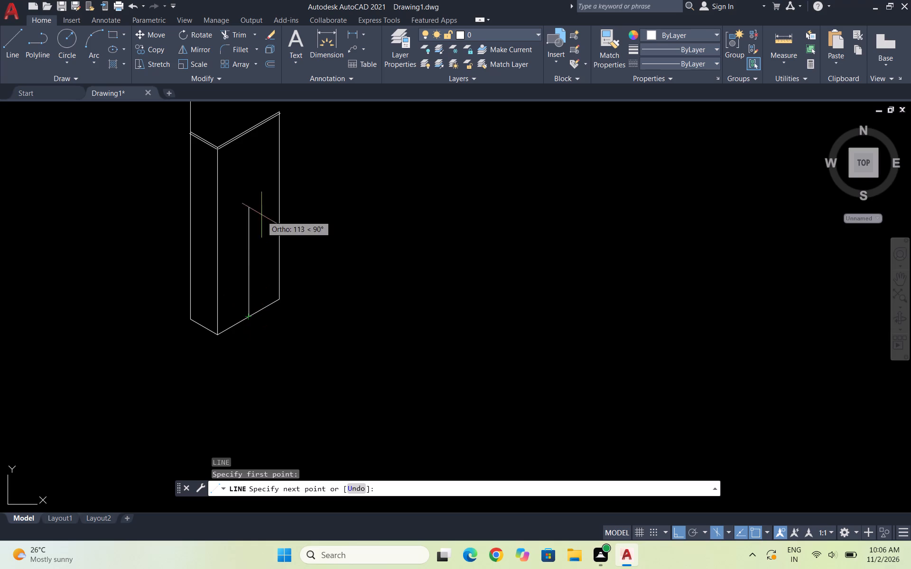
scroll(253, 134, "up", 1)
left_click(244, 128)
scroll(244, 128, "up", 1)
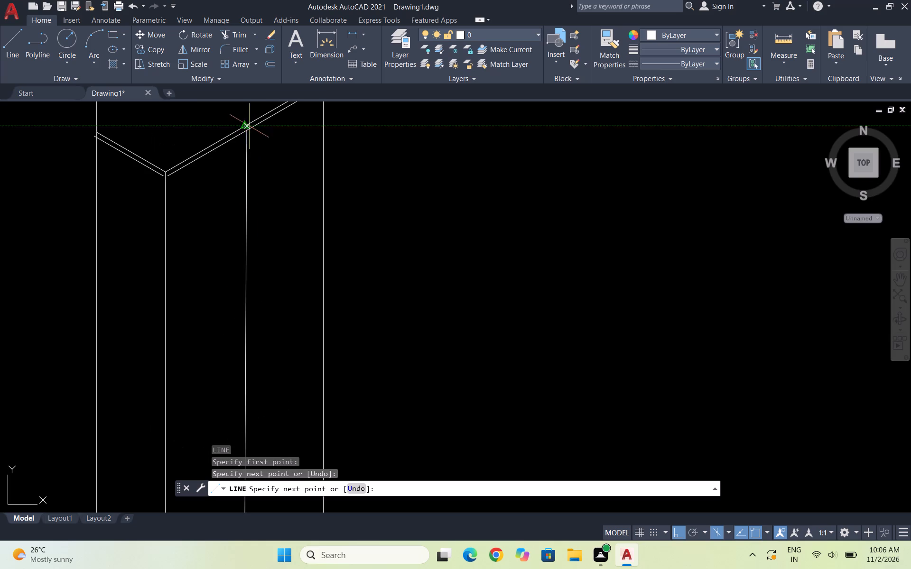
key("grave")
key("Escape")
scroll(232, 144, "down", 5)
scroll(178, 138, "up", 2)
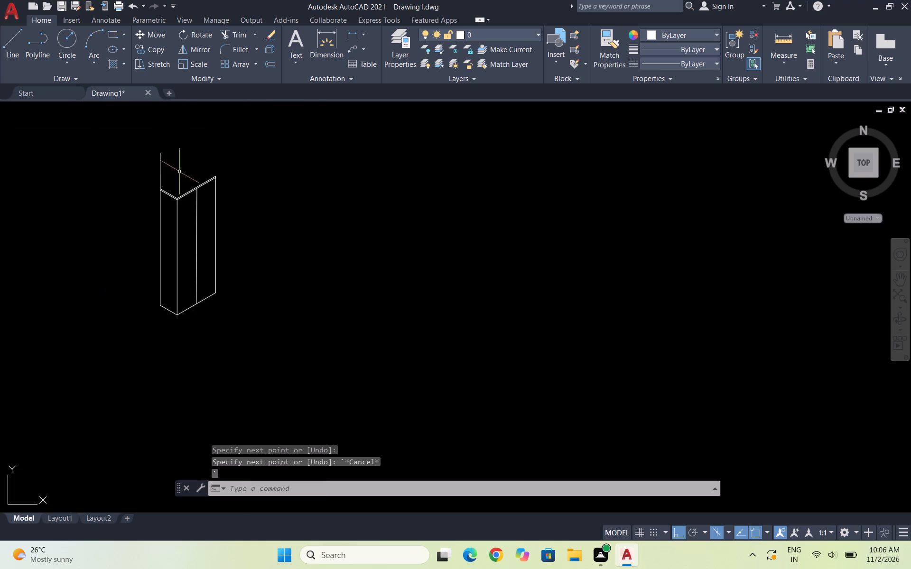
Offset the block's middle vertical 2 units into the wide face and the dividing line 2 units toward that vertical.
scroll(172, 203, "up", 1)
scroll(178, 246, "up", 2)
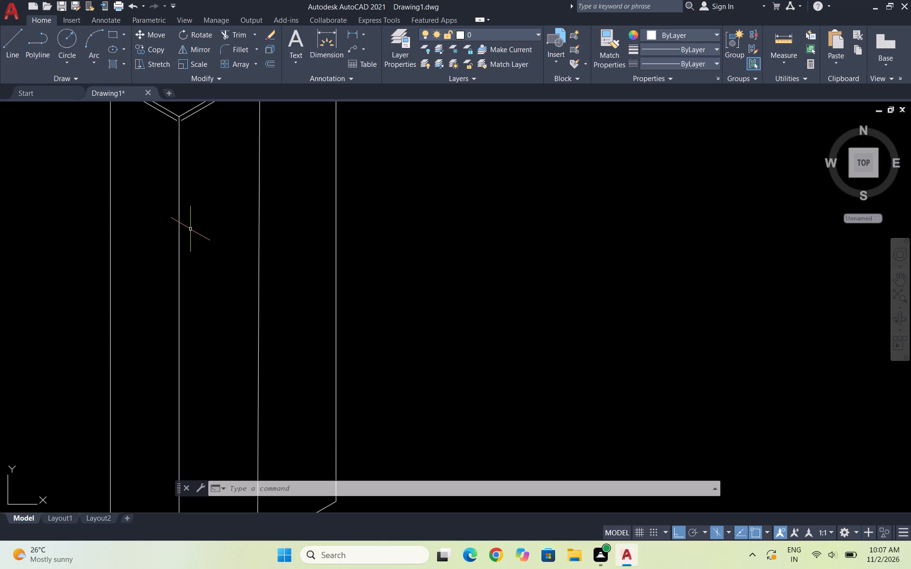
key("Escape")
key("o")
key("Return")
key("2")
key("Return")
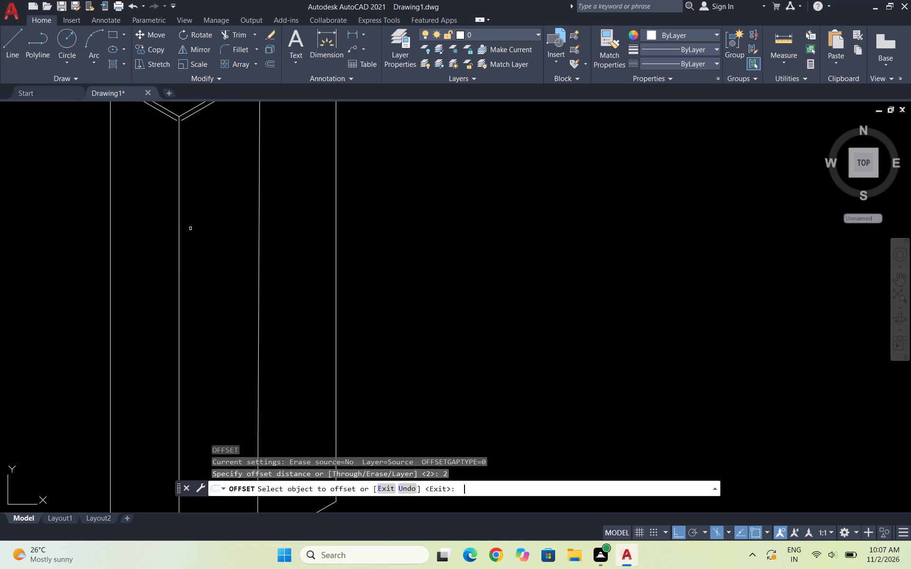
left_click(179, 200)
left_click(202, 202)
scroll(240, 217, "down", 3)
scroll(218, 215, "up", 3)
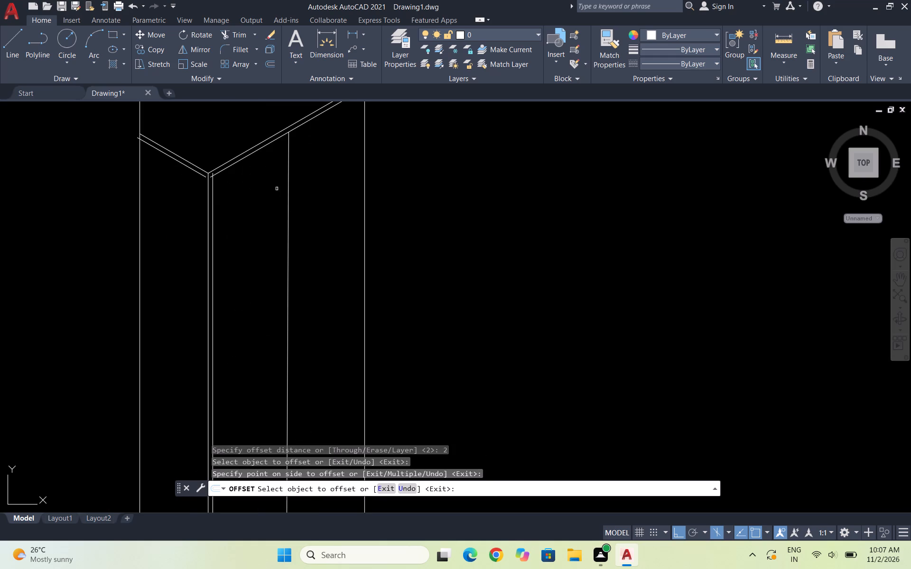
left_click(290, 174)
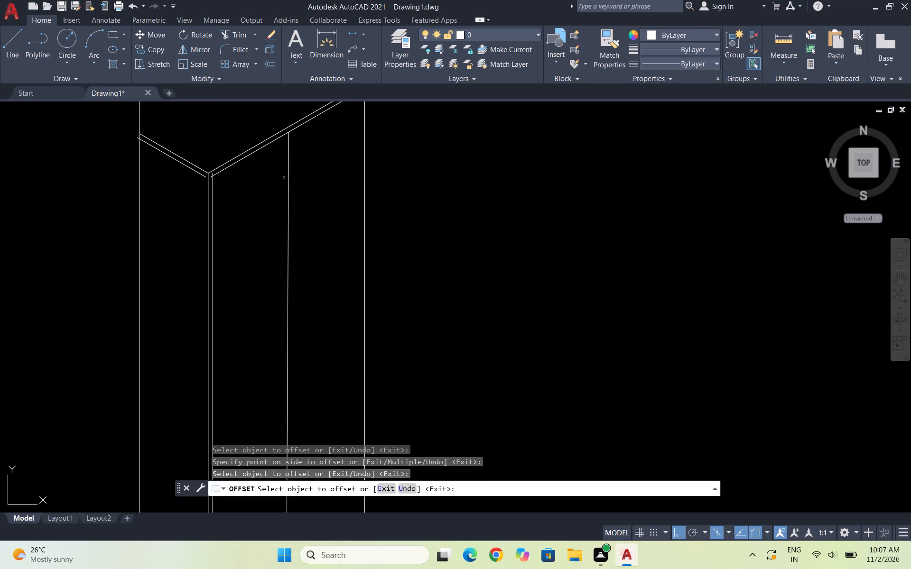
left_click(289, 175)
left_click(253, 192)
scroll(300, 144, "down", 1)
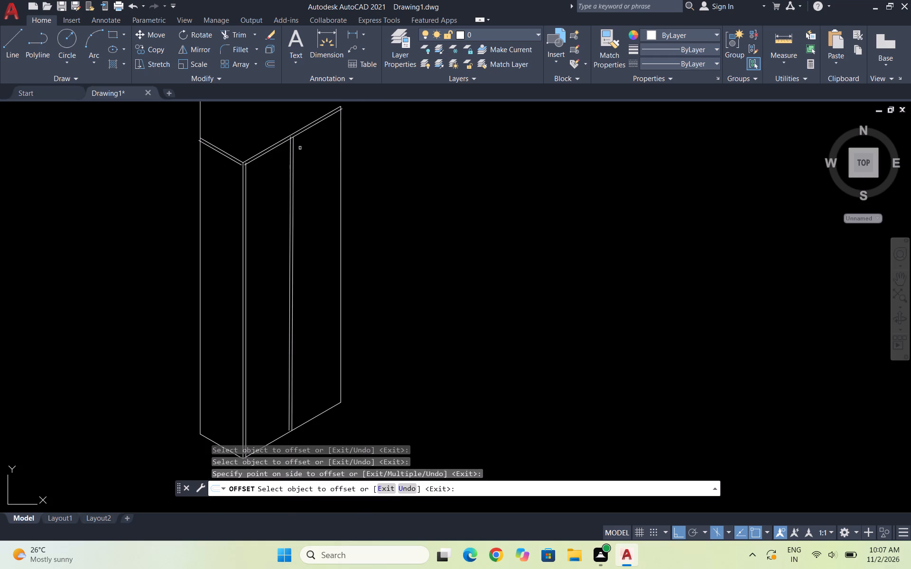
key("Escape")
key("Escape")
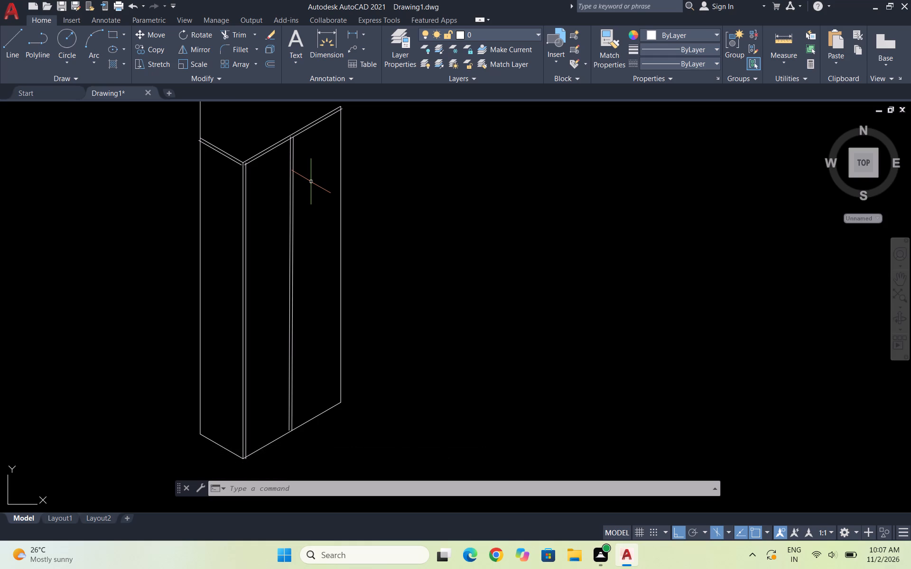
Trim the line overshoots along the wide face's offset top edge at the front corner, the divider and the outer vertical.
key("Escape")
type("TR")
key("Return")
scroll(245, 149, "up", 3)
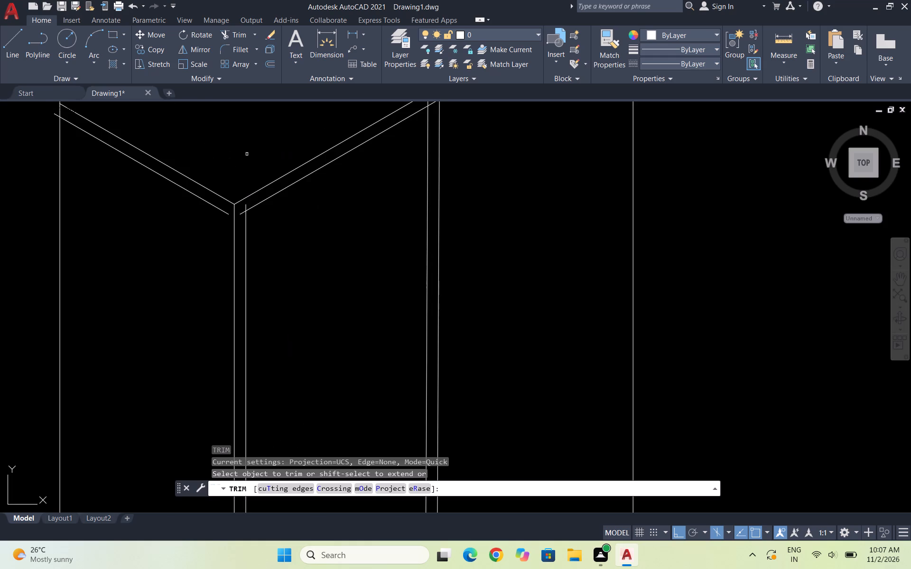
scroll(231, 213, "up", 3)
left_click(296, 172)
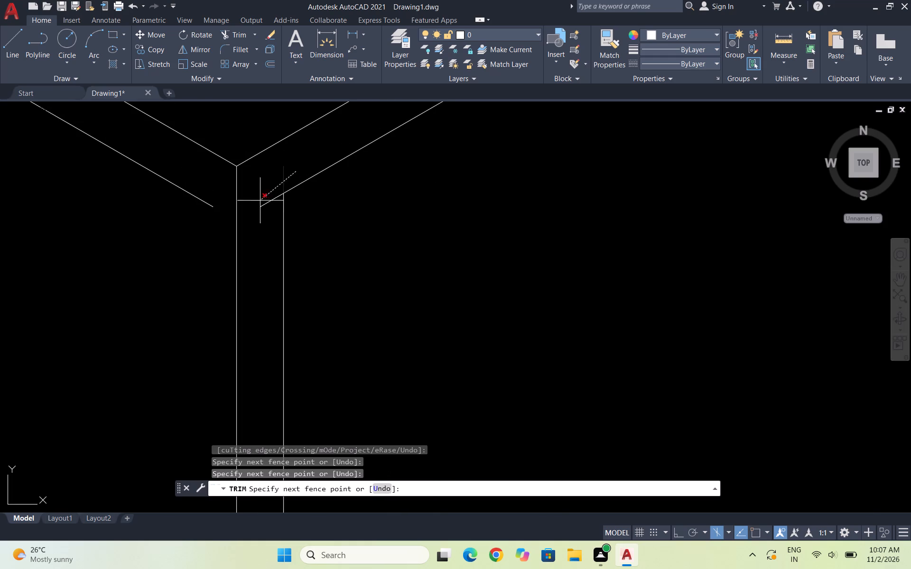
left_click(266, 205)
scroll(240, 213, "down", 5)
scroll(297, 196, "up", 5)
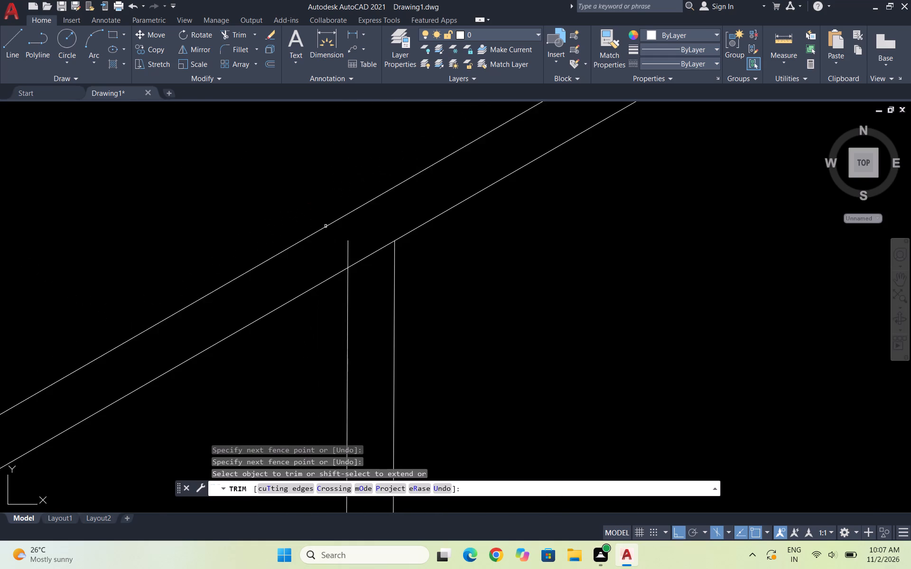
left_click(364, 244)
left_click(318, 259)
scroll(404, 213, "down", 5)
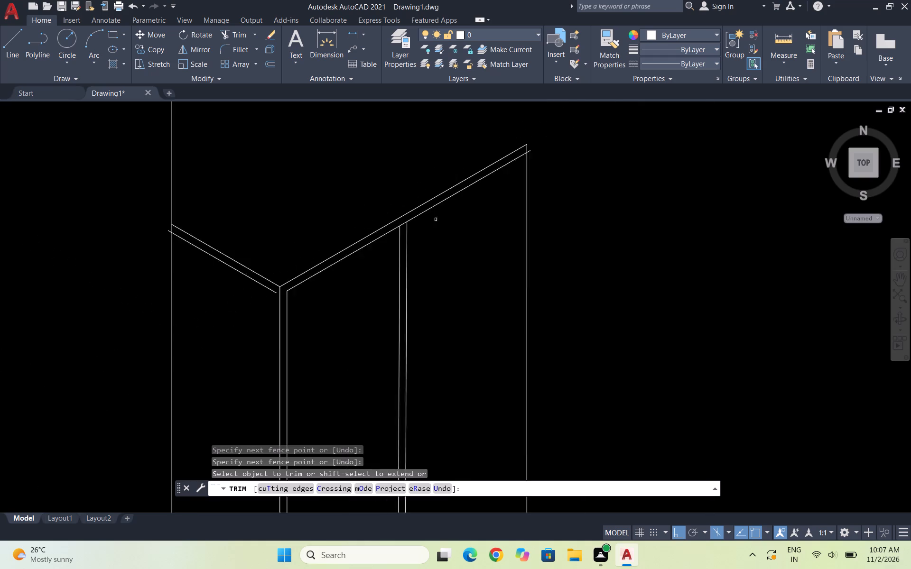
scroll(435, 220, "down", 1)
scroll(476, 199, "up", 6)
left_click(474, 192)
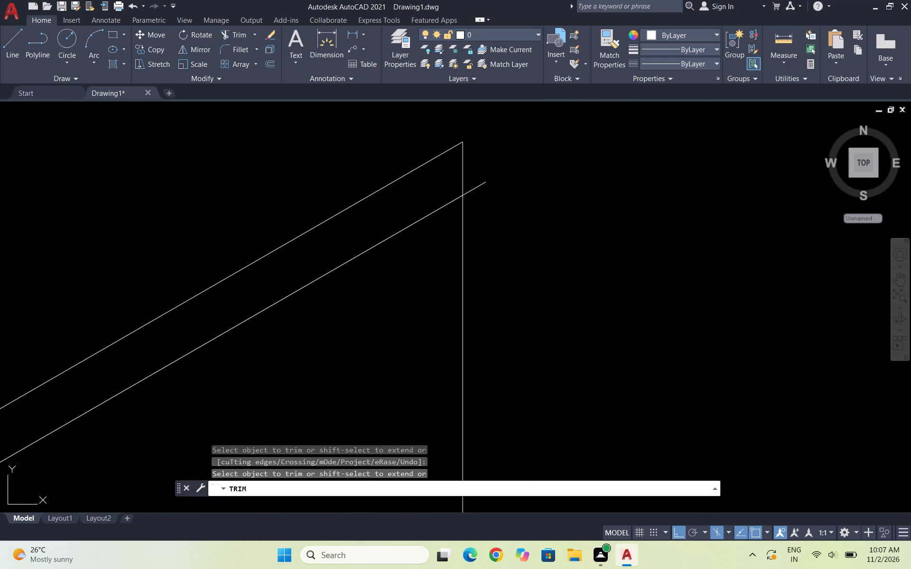
left_click(474, 167)
Trim the offset corner vertical at the wide face's lower edge and extend the offset divider line down to that edge.
scroll(483, 165, "down", 4)
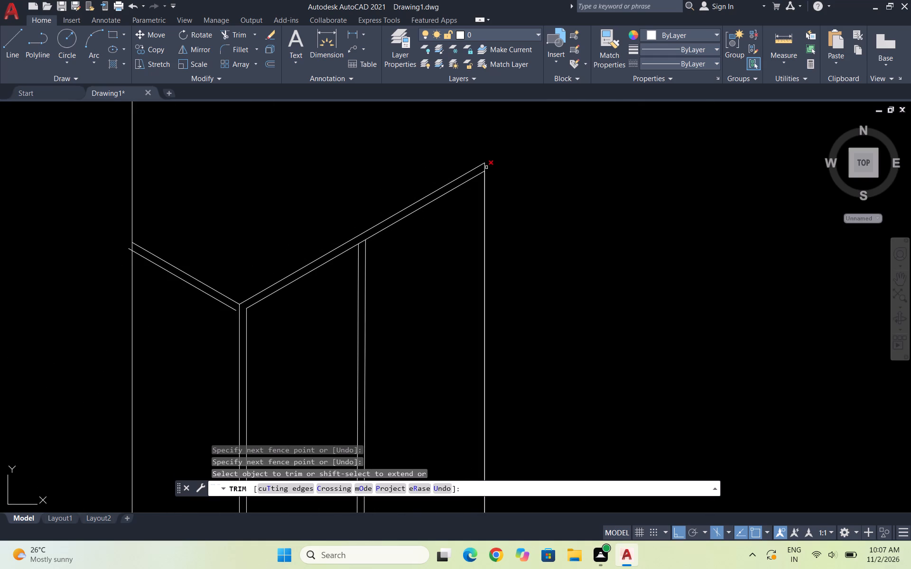
scroll(497, 156, "down", 4)
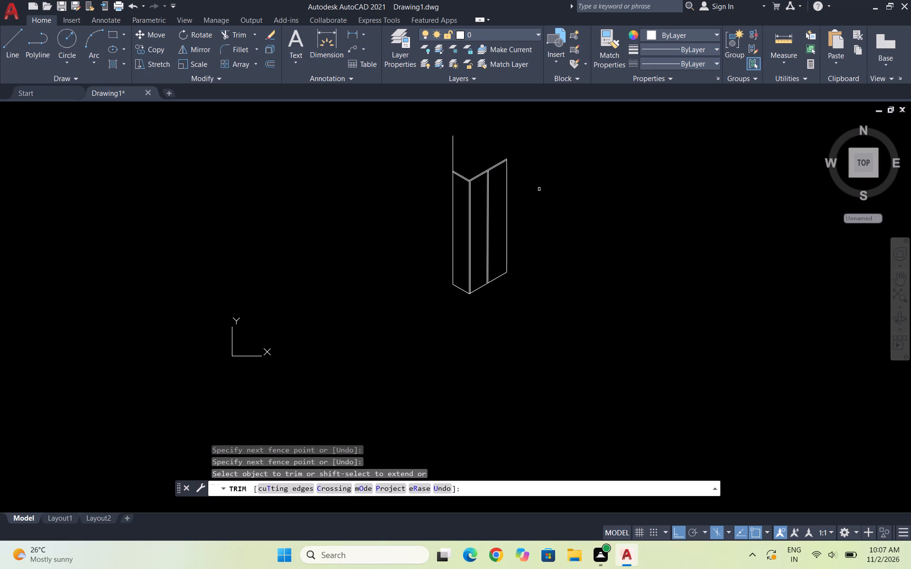
scroll(482, 295, "up", 3)
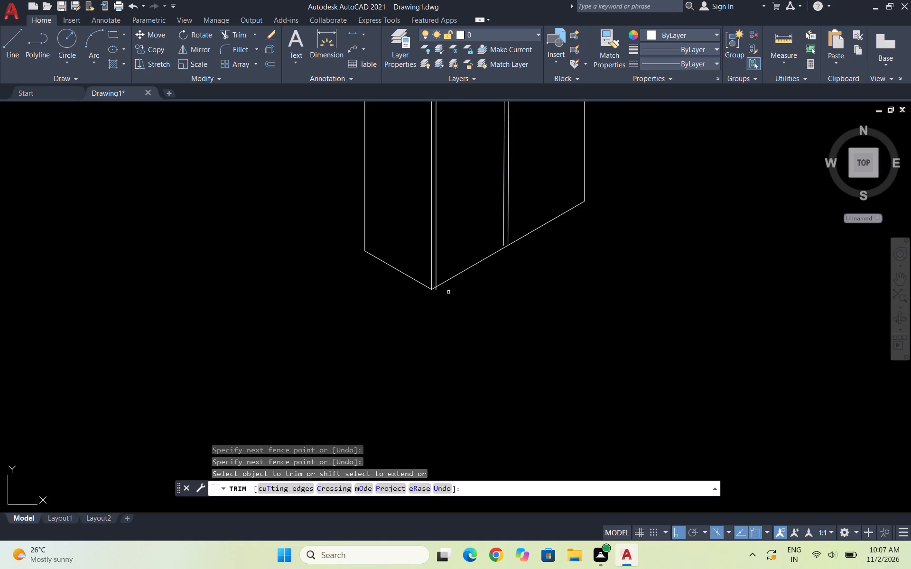
scroll(444, 291, "up", 3)
scroll(406, 284, "up", 3)
left_click(425, 277)
left_click(404, 289)
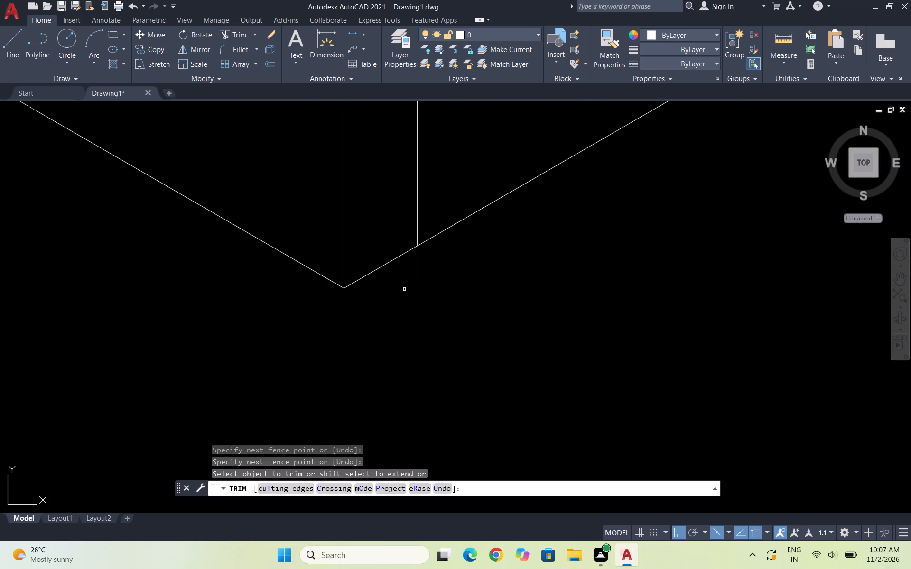
scroll(413, 285, "down", 5)
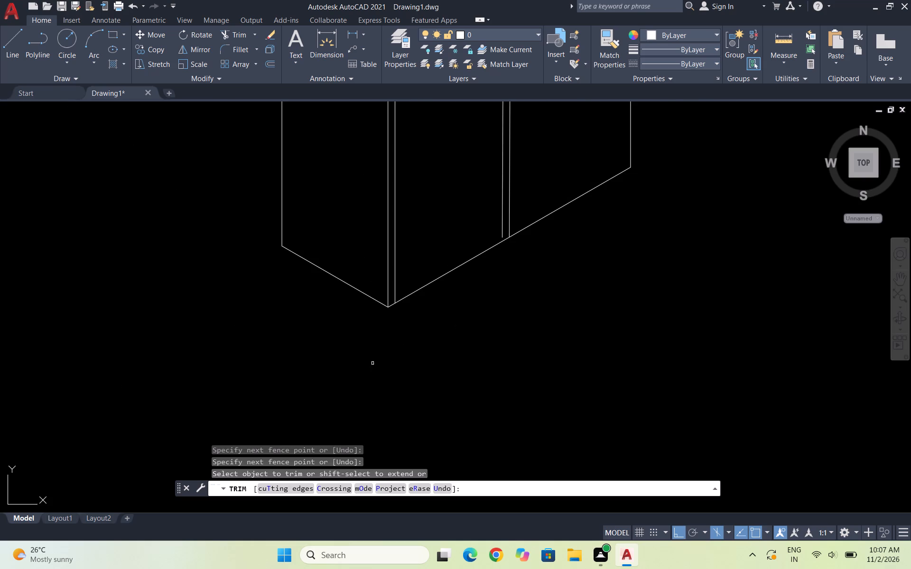
scroll(356, 376, "down", 1)
scroll(410, 365, "down", 1)
scroll(439, 319, "up", 3)
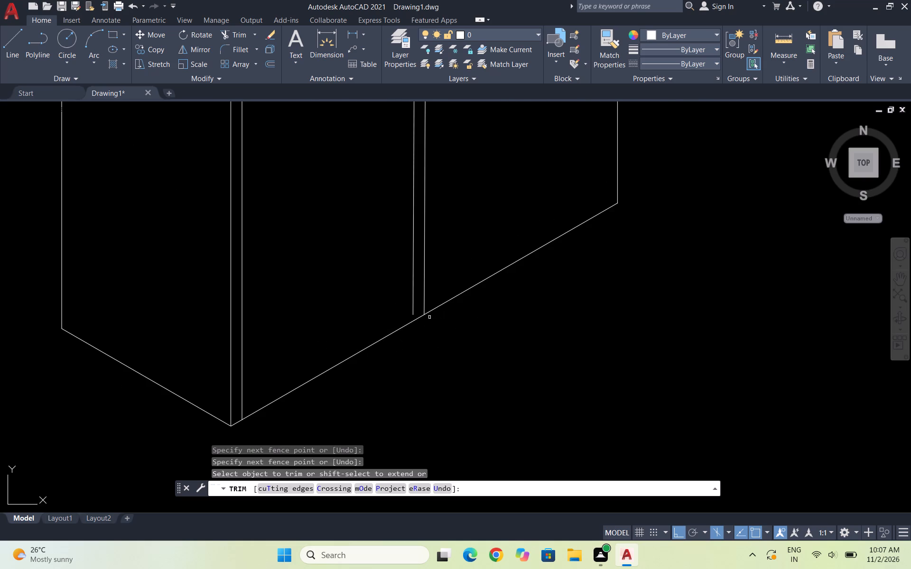
left_click(413, 298, "shift")
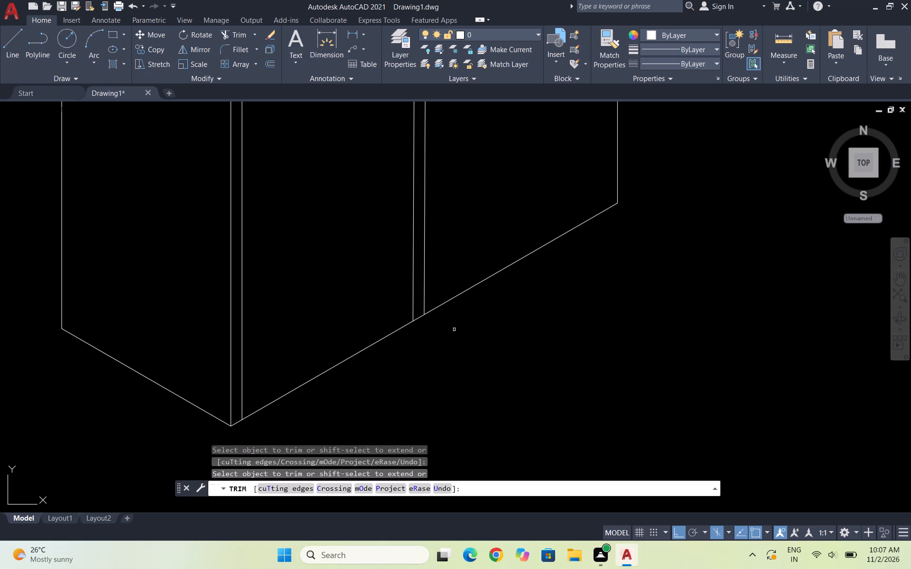
scroll(404, 338, "down", 2)
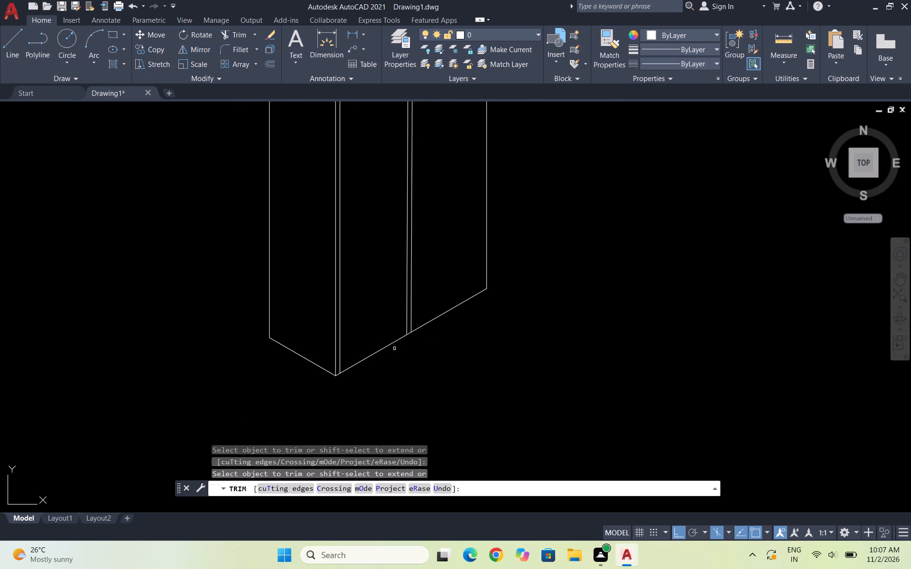
scroll(392, 350, "down", 1)
scroll(377, 305, "down", 1)
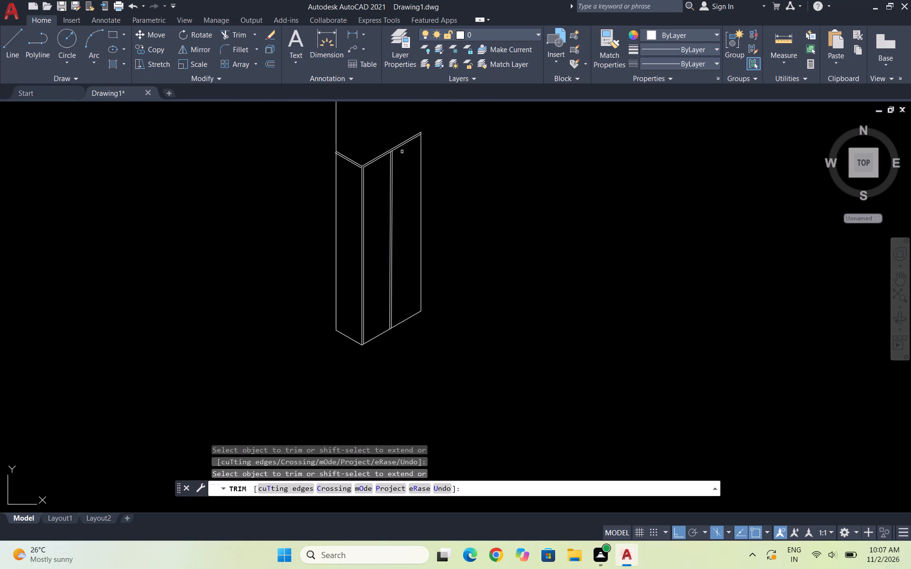
scroll(405, 128, "up", 3)
key("Escape")
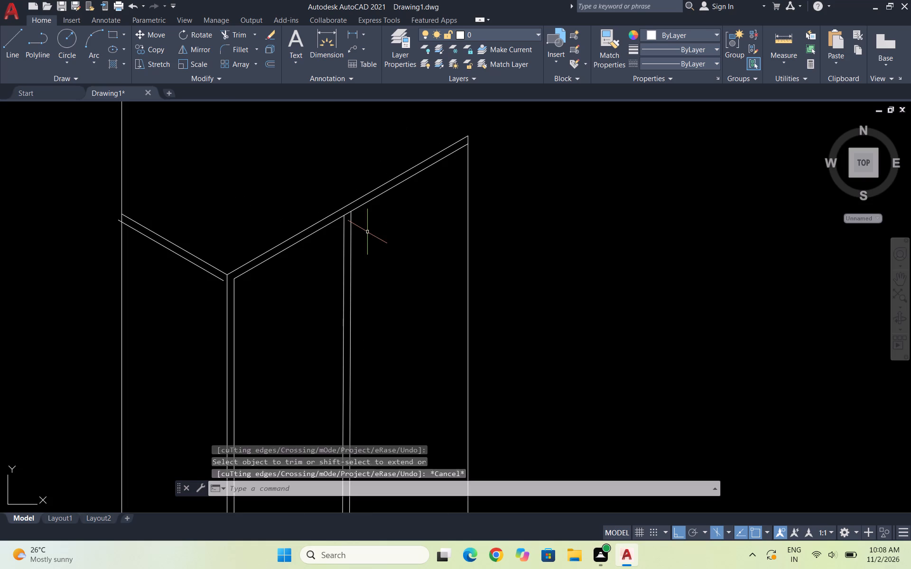
key("Escape")
key("Escape")
Copy the wide face's offset top line 31 units straight down from its inner end.
scroll(294, 258, "up", 2)
left_click(296, 254)
left_click(264, 241)
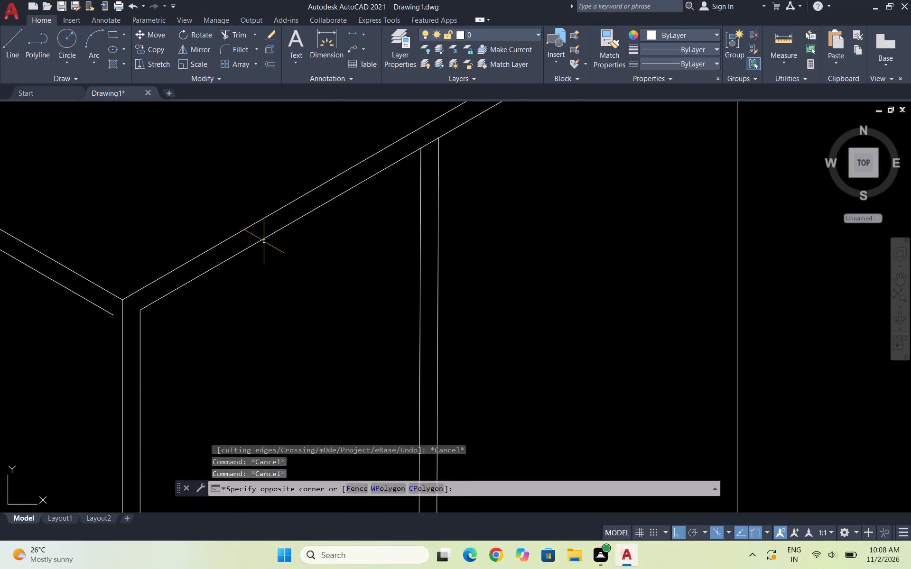
left_click(261, 241)
scroll(366, 237, "down", 3)
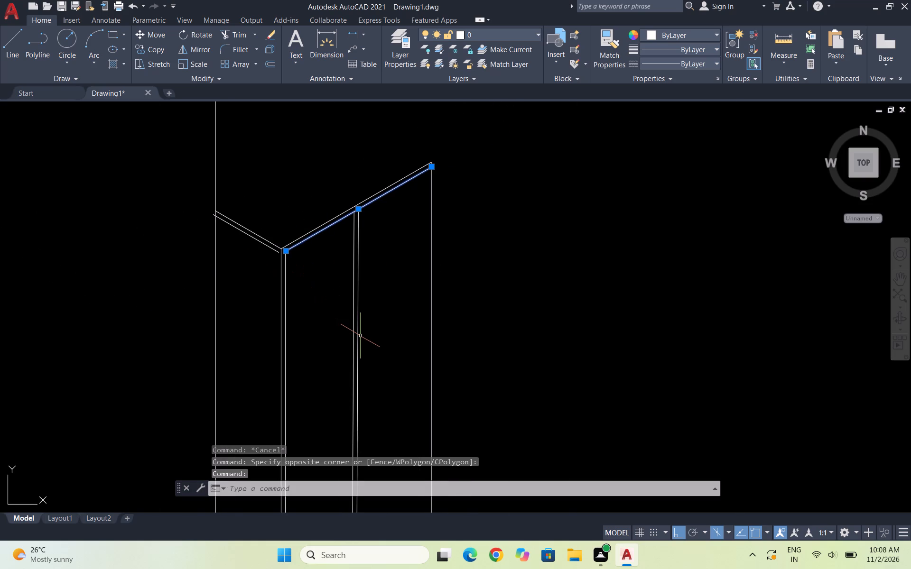
type("CO")
key("Return")
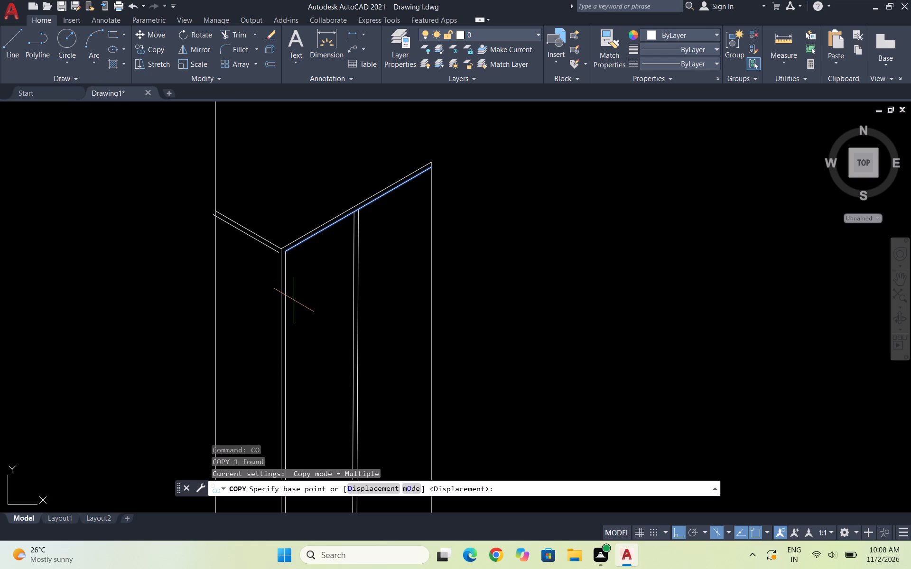
left_click(288, 253)
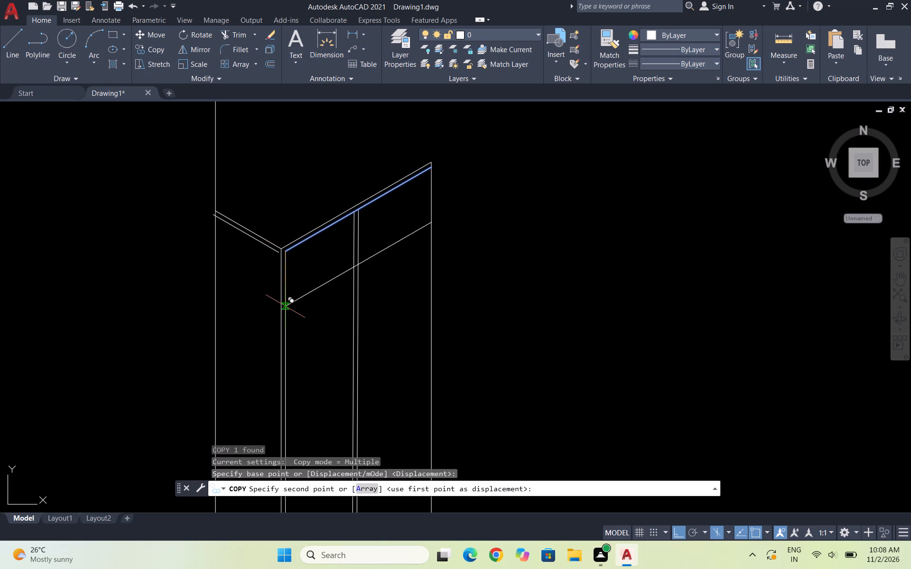
type("31")
key("Return")
key("Return")
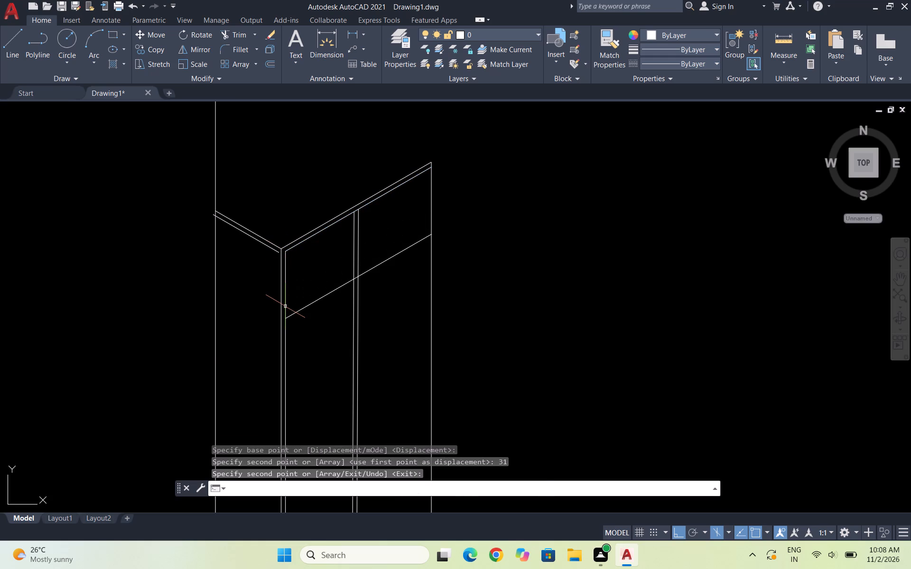
key("Escape")
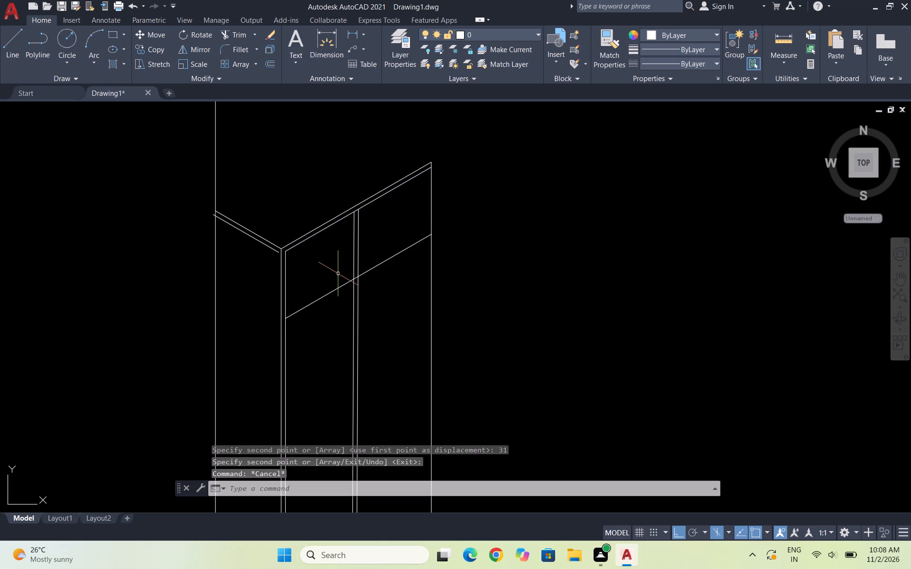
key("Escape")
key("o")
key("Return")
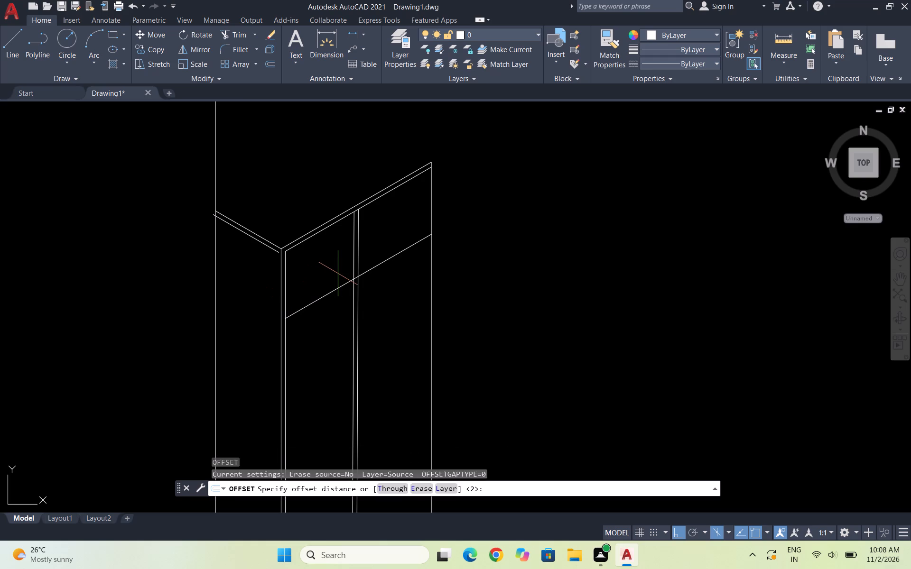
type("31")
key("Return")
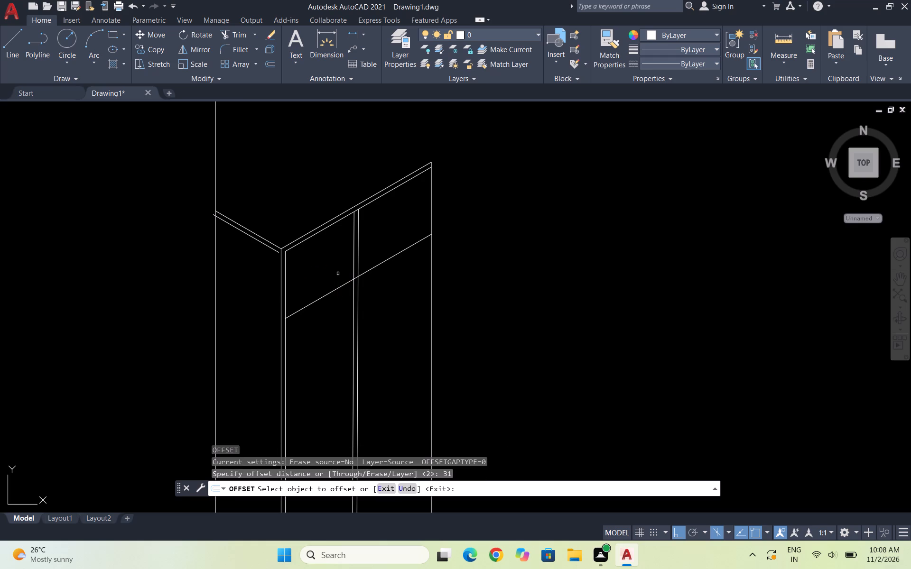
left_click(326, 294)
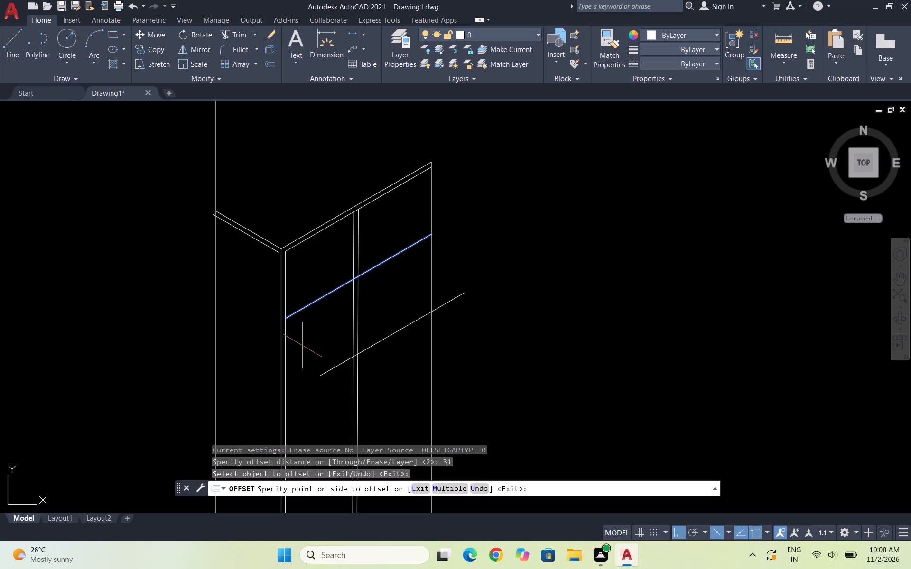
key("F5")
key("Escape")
Copy the wide face's first cross line 31 units straight down from its inner end, using the right isoplane.
scroll(330, 223, "down", 3)
scroll(327, 251, "up", 3)
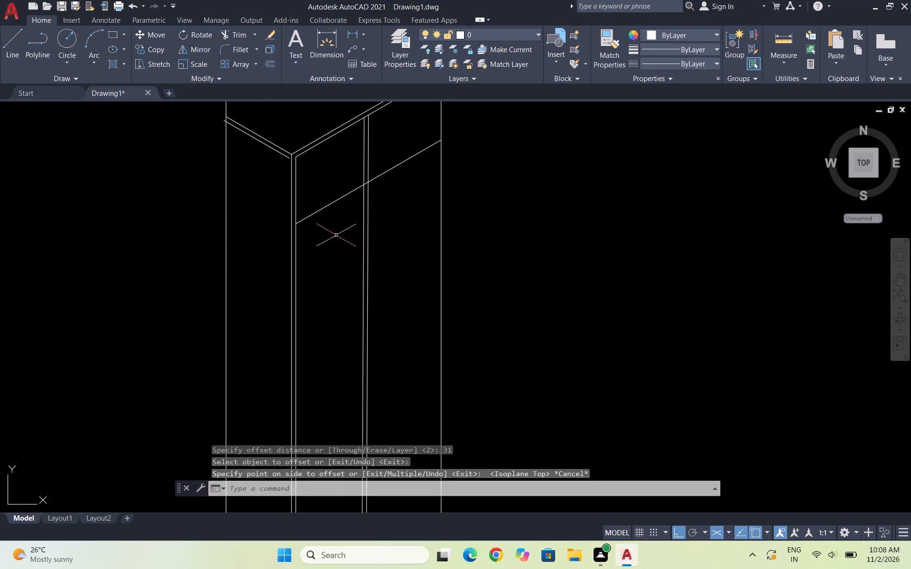
left_click_drag(336, 235, 336, 229)
left_click(329, 200)
type("CO")
key("Return")
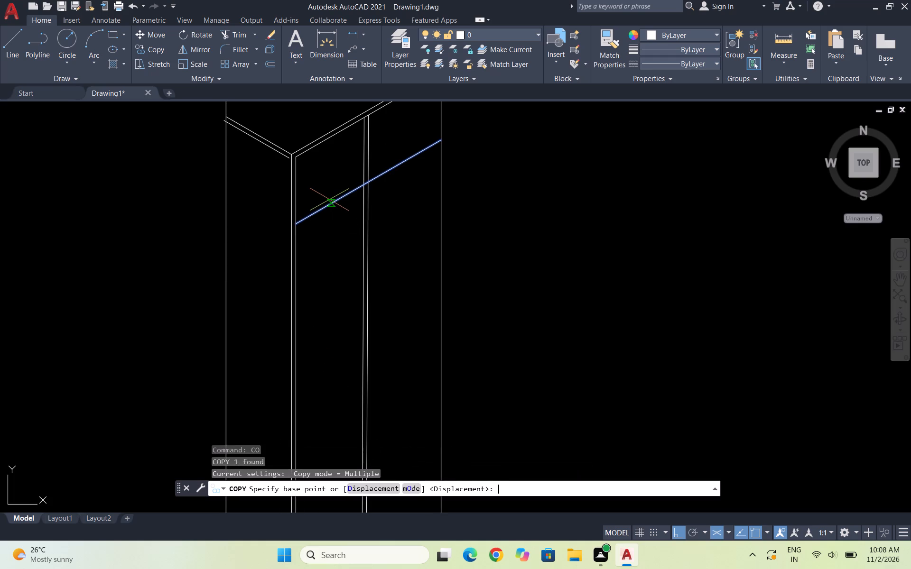
scroll(308, 230, "up", 3)
left_click(255, 202)
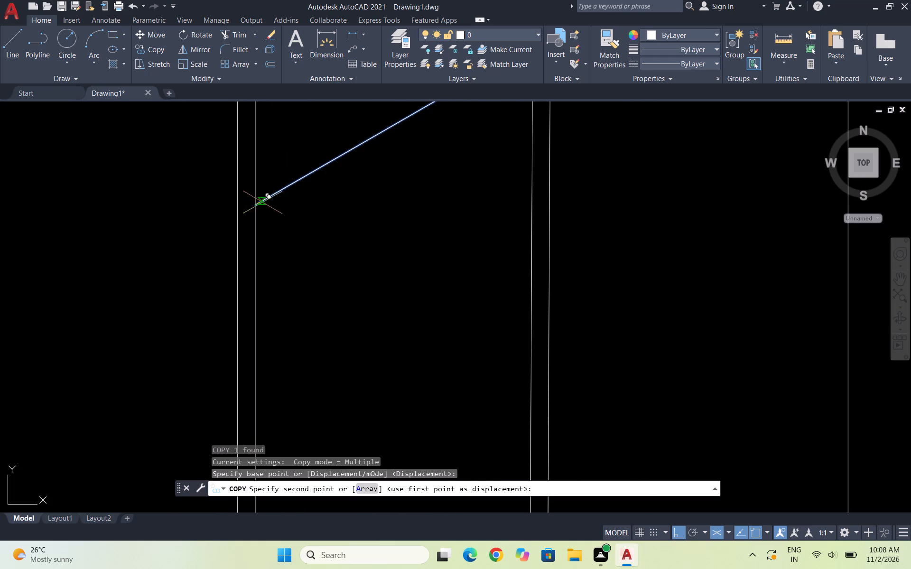
scroll(263, 211, "down", 4)
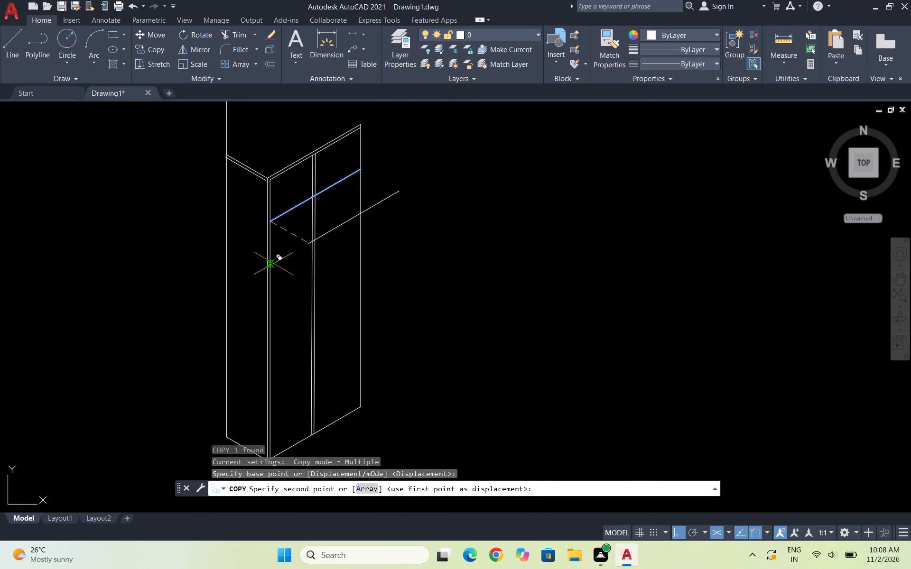
key("F5")
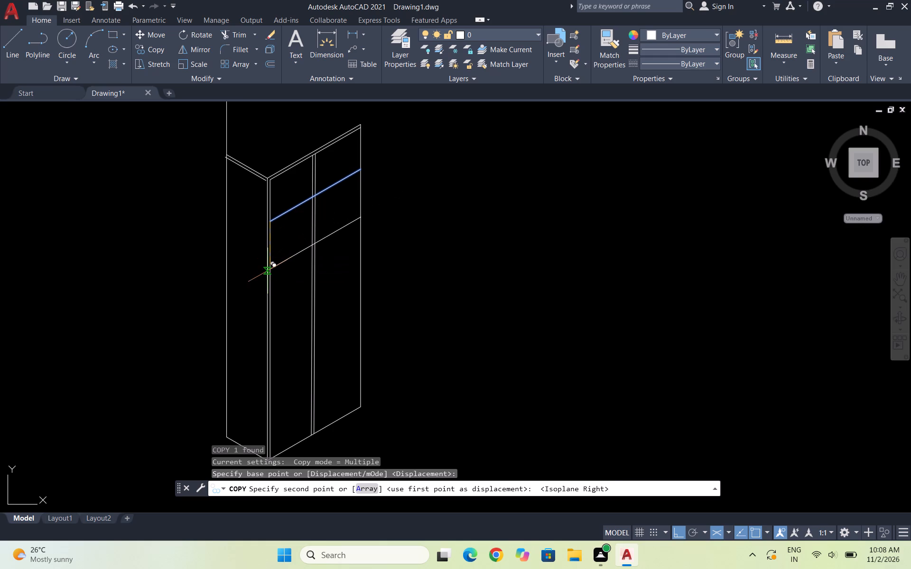
key("3")
key("1")
key("Return")
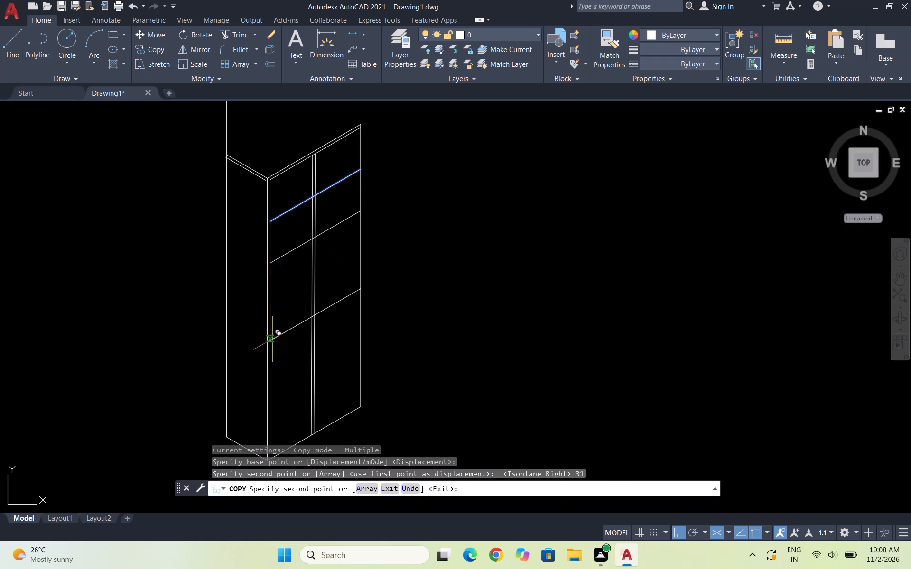
key("Escape")
Copy the second cross line 31 units straight down from its inner end to make the wide face's third cross line.
left_click_drag(292, 261, 286, 251)
left_click(282, 240)
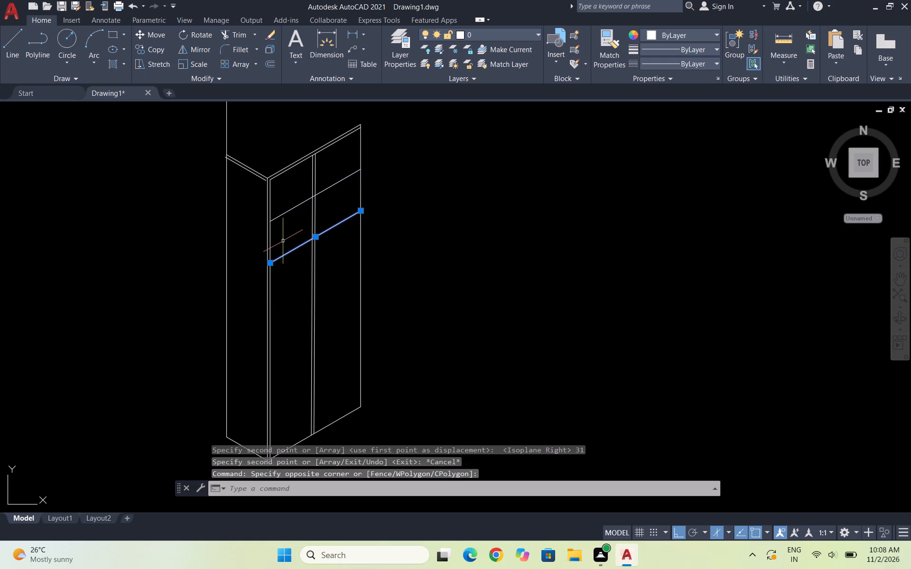
type("CO")
key("Return")
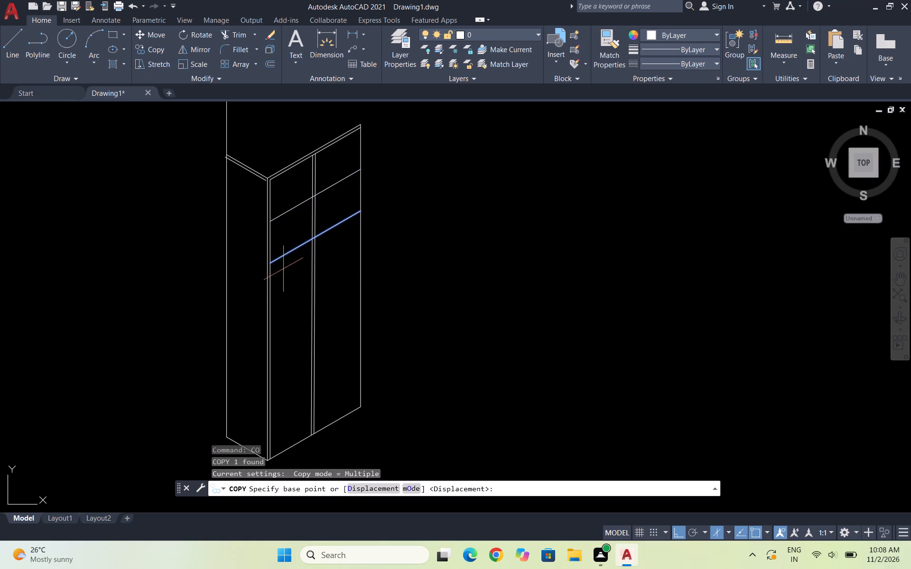
left_click(269, 262)
type("31")
key("Return")
key("Escape")
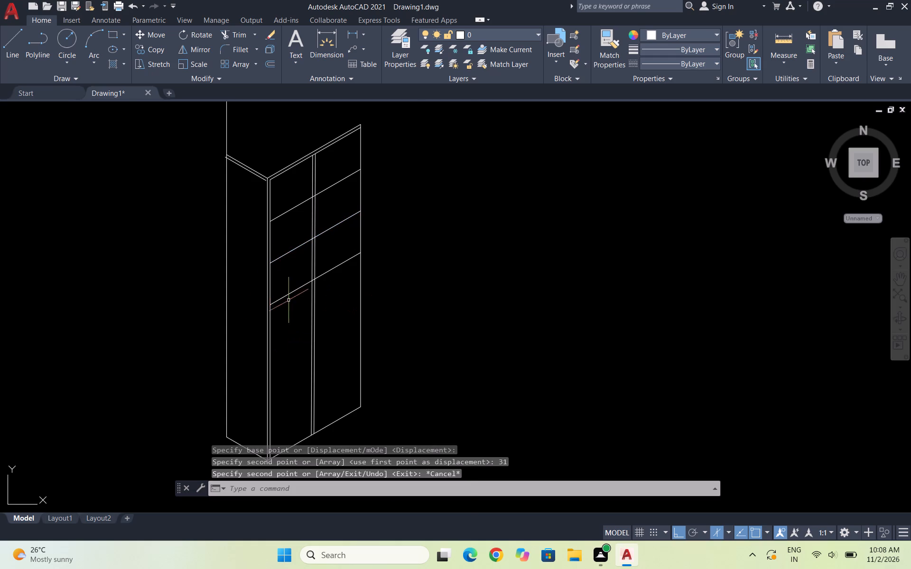
Copy the third cross line 31 units straight down from its inner end to make the fourth cross line.
scroll(288, 301, "up", 2)
key("Escape")
left_click(307, 298)
left_click(292, 261)
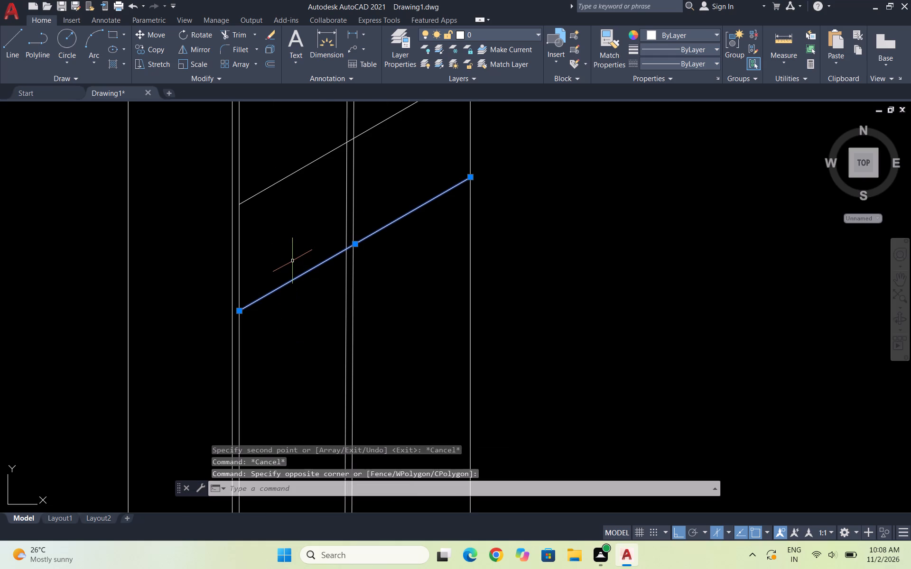
type("CO")
key("Return")
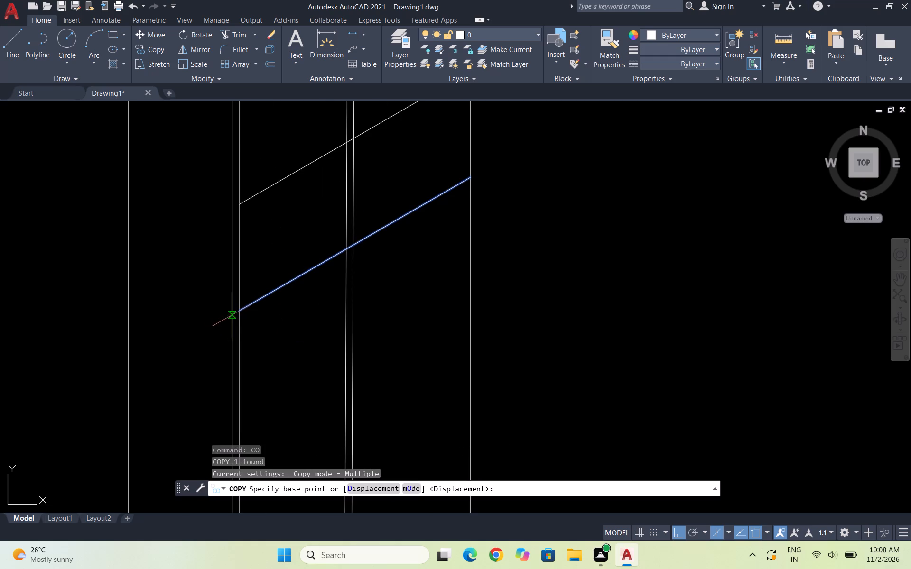
left_click(241, 310)
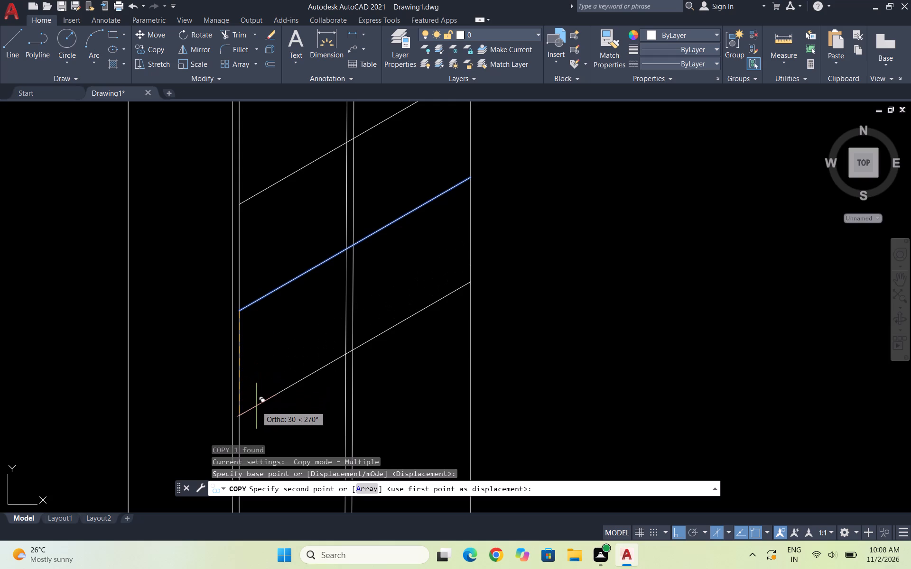
type("31")
key("Return")
key("Return")
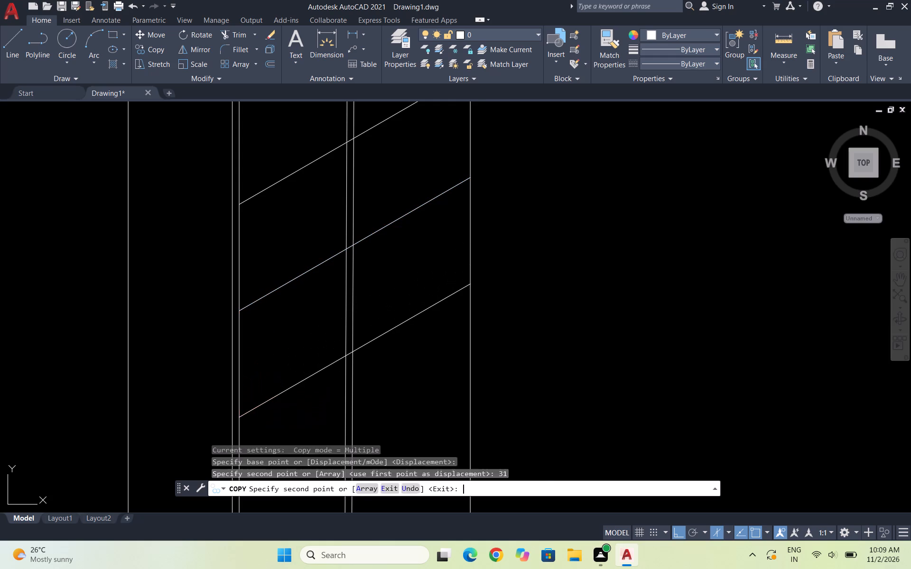
Copy the fourth cross line 31 units straight down from its inner end to make the fifth cross line.
scroll(289, 326, "down", 4)
scroll(284, 343, "up", 3)
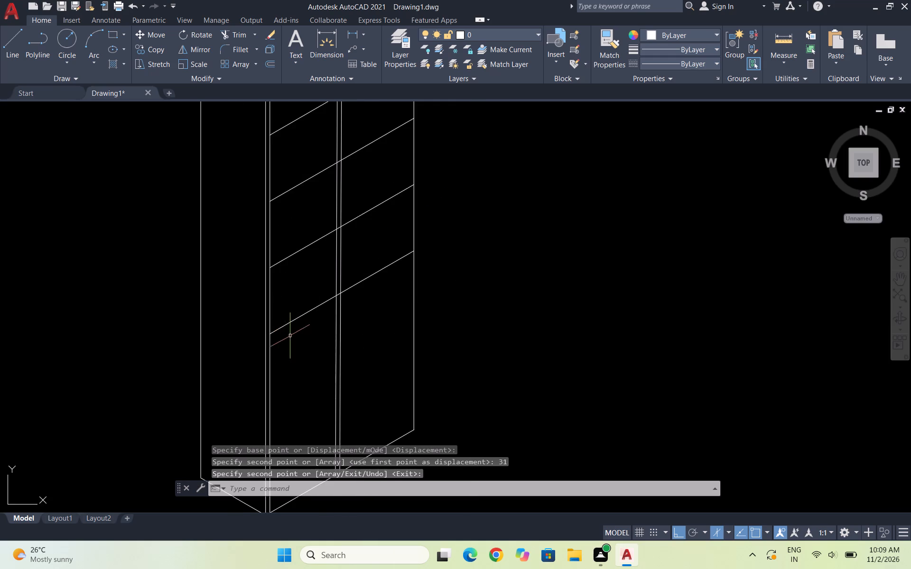
scroll(290, 336, "up", 2)
left_click(307, 337)
left_click(265, 282)
type("CO")
key("Return")
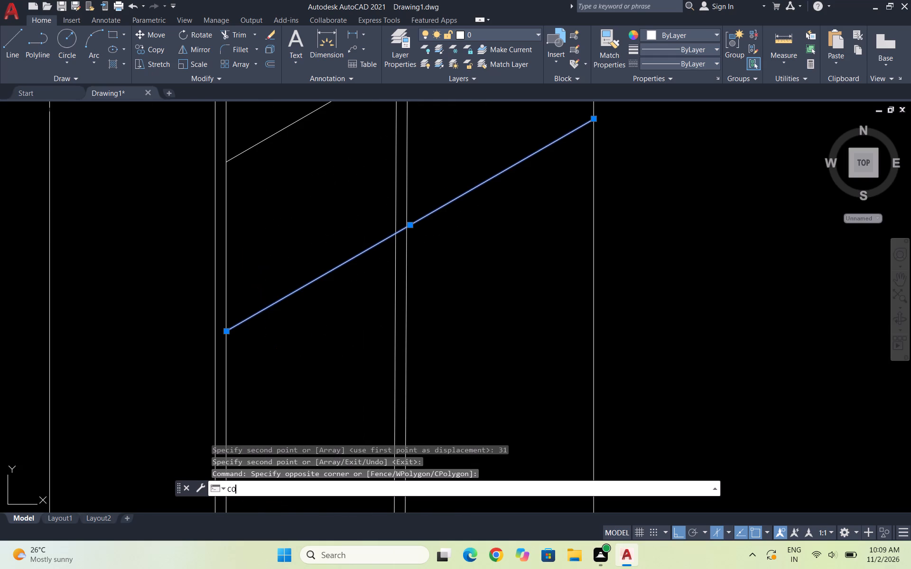
left_click(224, 332)
scroll(220, 312, "down", 3)
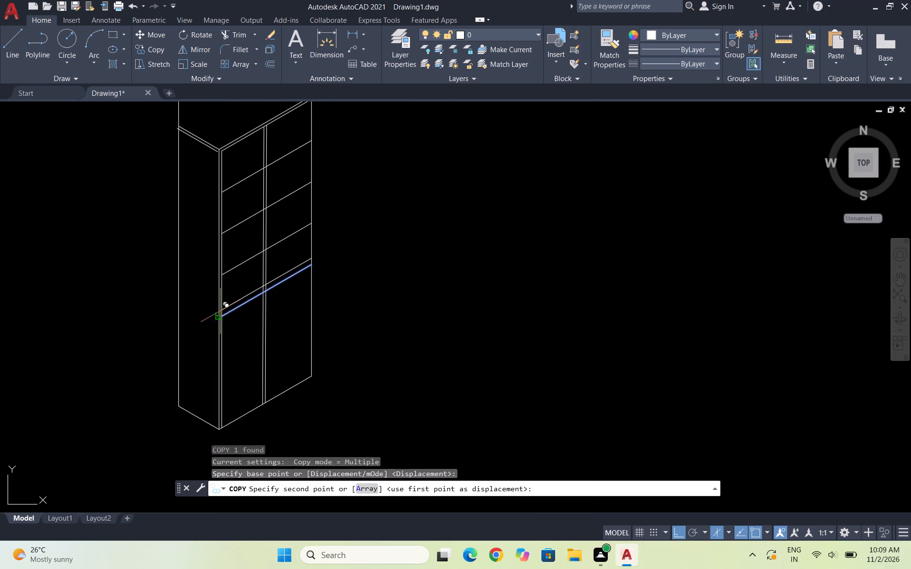
type("31")
key("Return")
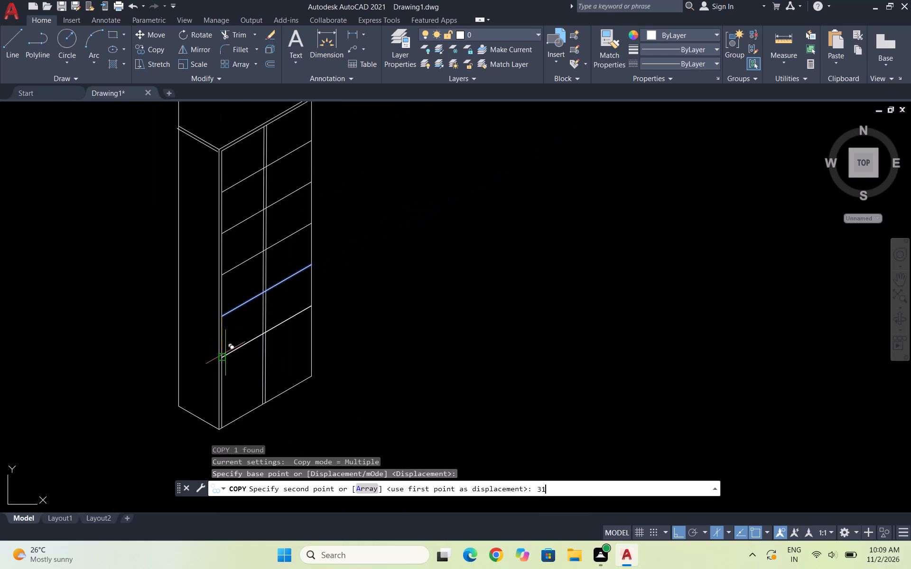
key("Return")
key("Escape")
Copy the fifth cross line 31 units straight down from its inner end to make the sixth cross line.
scroll(236, 355, "up", 3)
left_click(237, 354)
left_click(226, 315)
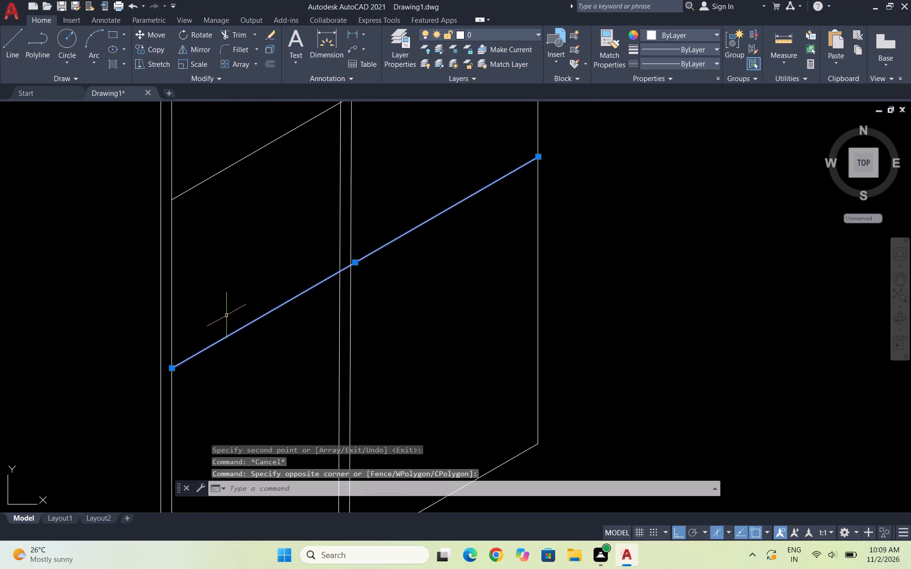
type("CO")
key("Return")
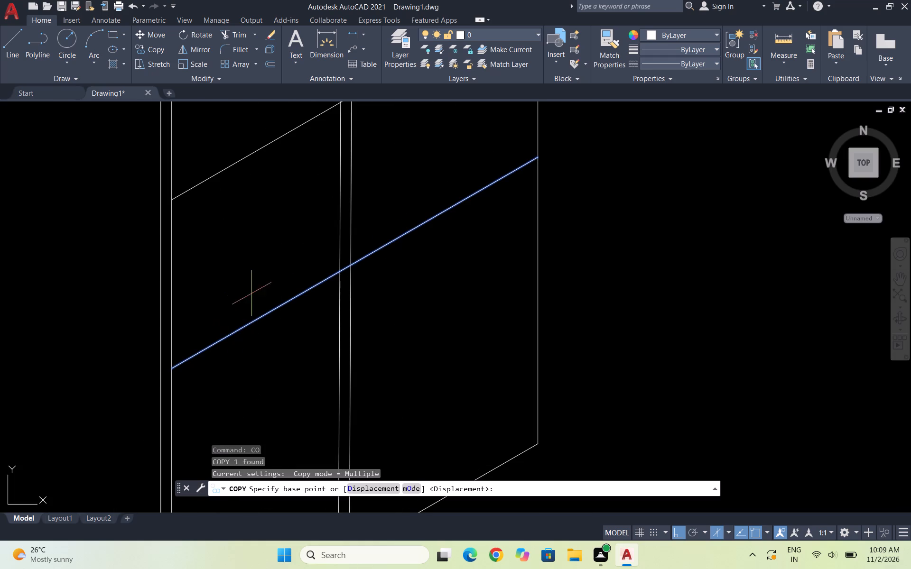
scroll(253, 274, "down", 3)
scroll(248, 307, "up", 2)
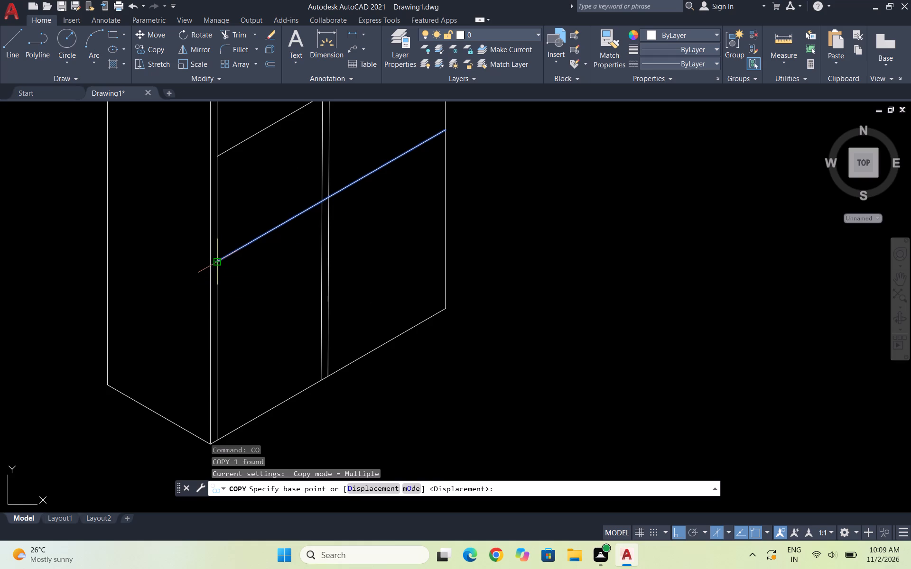
left_click(218, 261)
type("31")
key("Return")
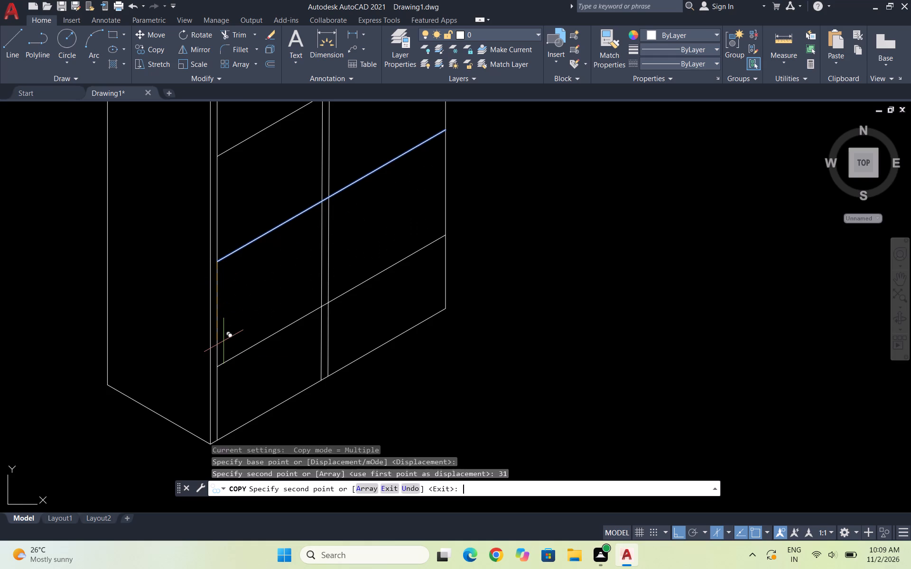
key("Return")
key("Escape")
Trim all six cross lines between the divider and the wide face's outer vertical, leaving only the portions on the front-corner side.
scroll(202, 371, "down", 2)
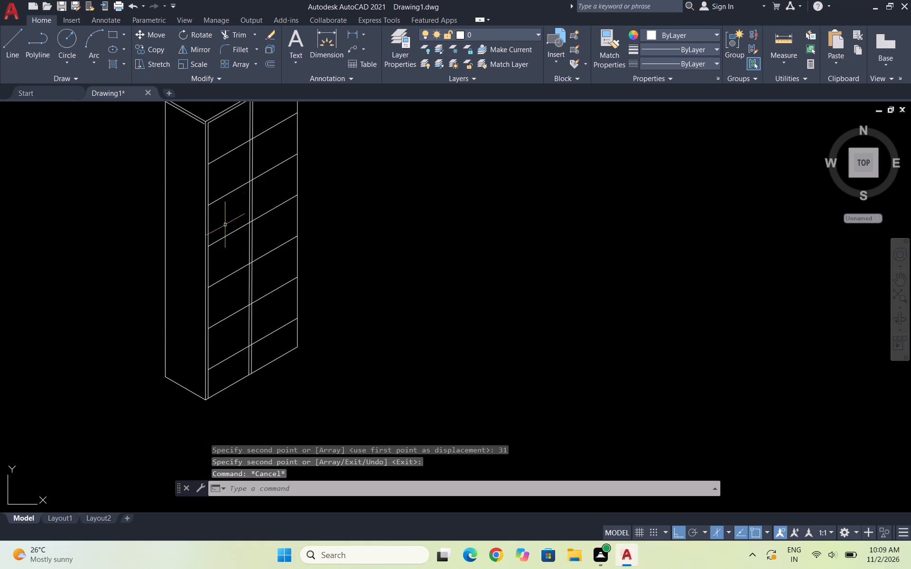
scroll(212, 254, "down", 2)
scroll(257, 331, "up", 1)
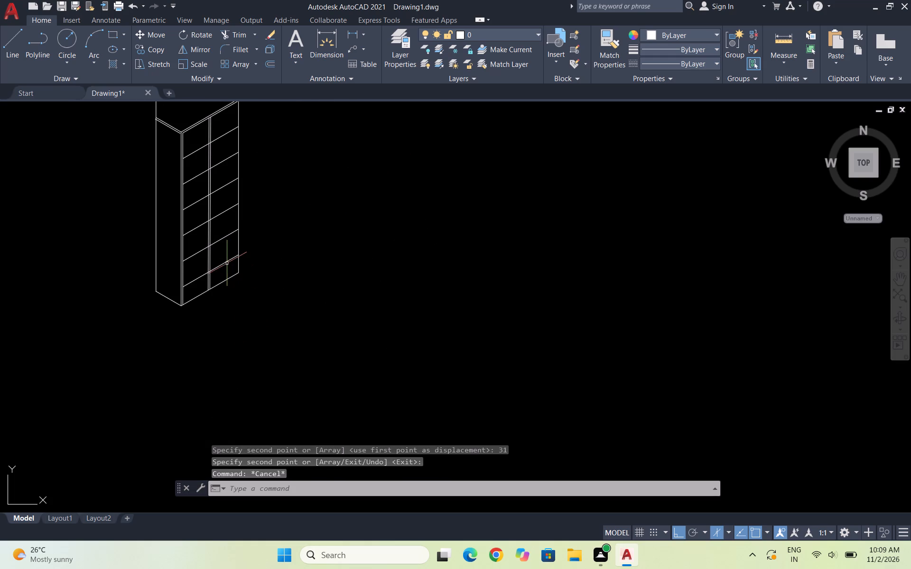
type("TR")
key("Return")
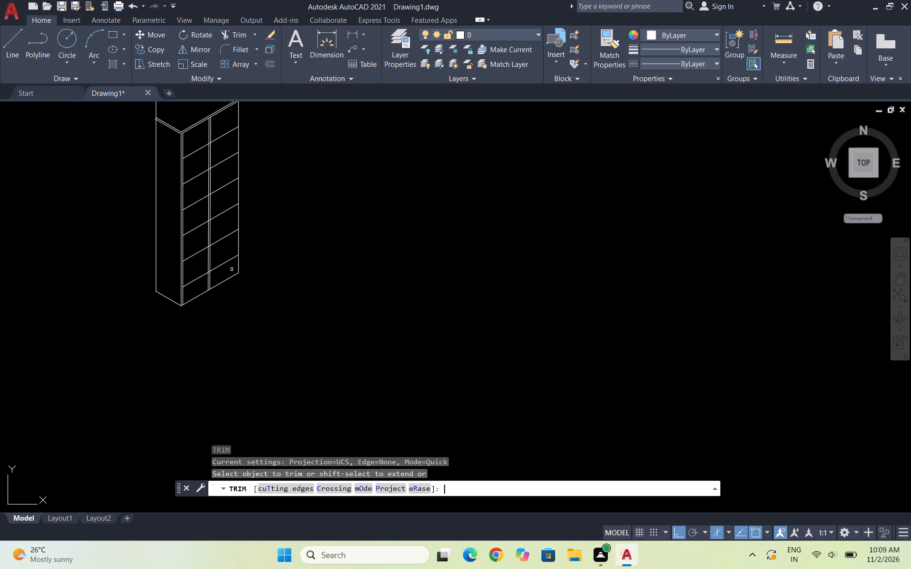
scroll(223, 126, "up", 3)
left_click_drag(223, 125, 242, 204)
scroll(242, 199, "down", 4)
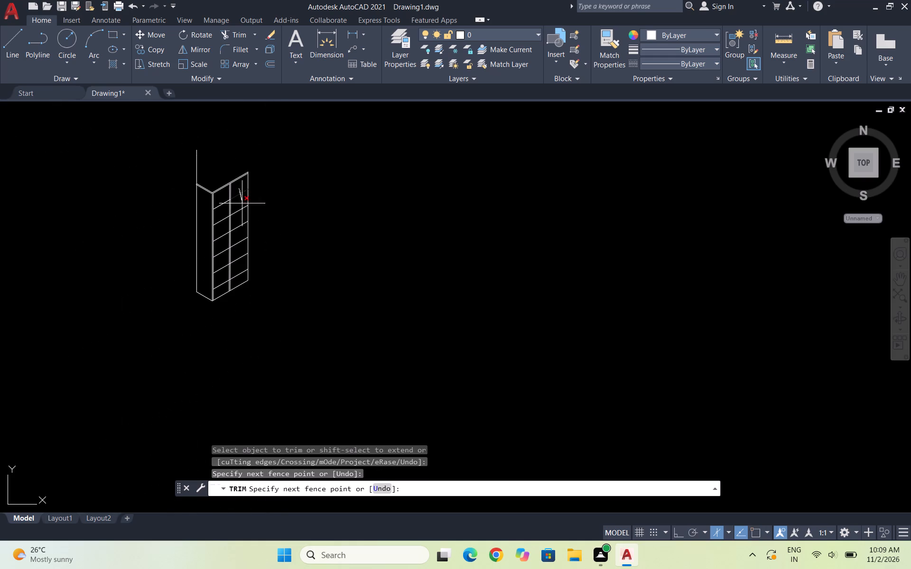
left_click_drag(242, 204, 240, 278)
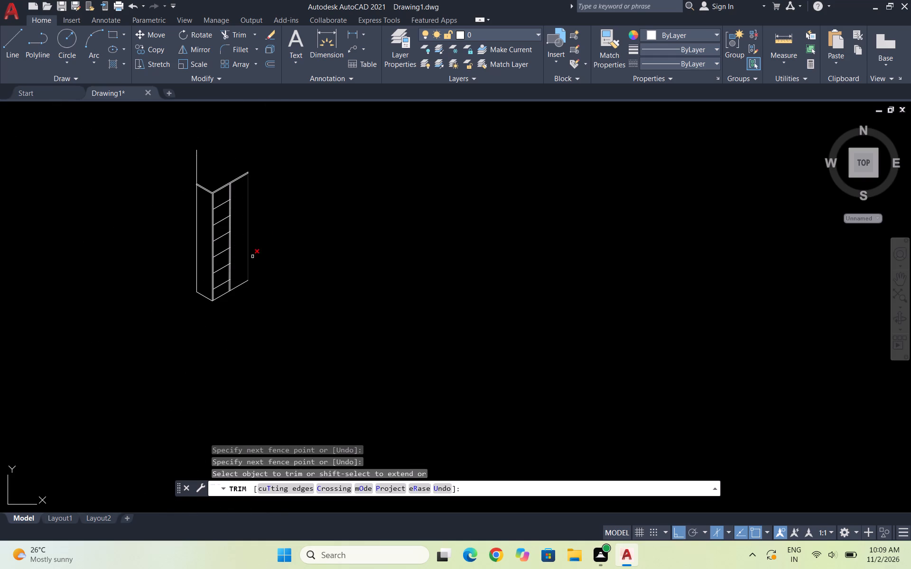
key("Escape")
key("Escape")
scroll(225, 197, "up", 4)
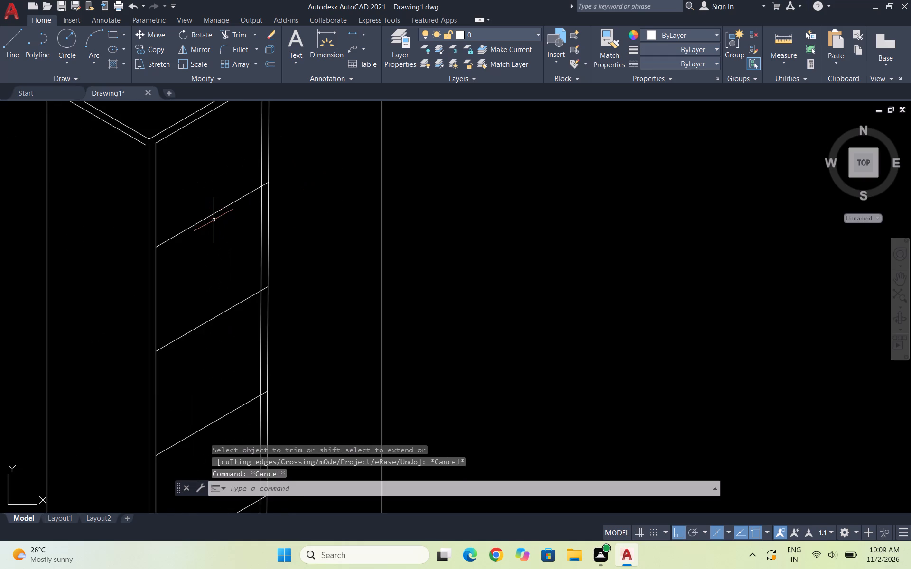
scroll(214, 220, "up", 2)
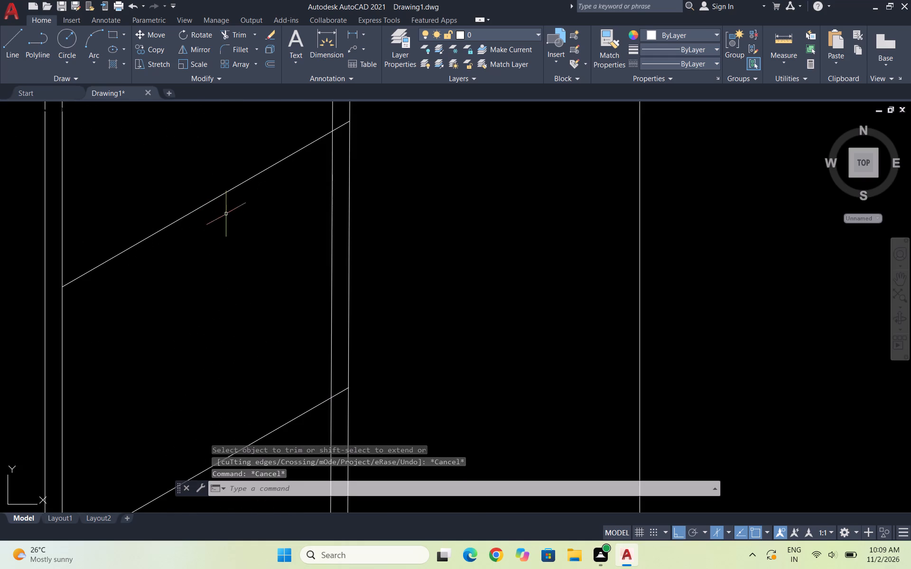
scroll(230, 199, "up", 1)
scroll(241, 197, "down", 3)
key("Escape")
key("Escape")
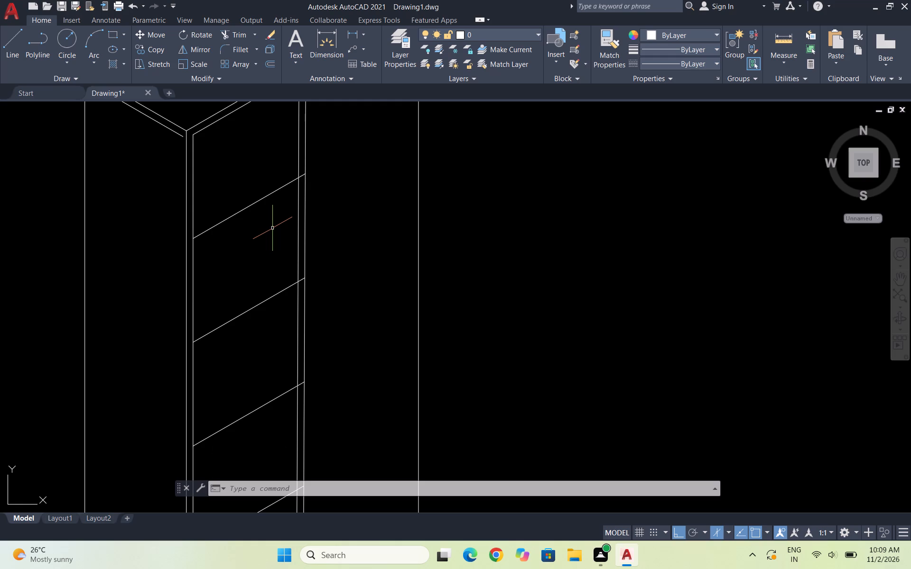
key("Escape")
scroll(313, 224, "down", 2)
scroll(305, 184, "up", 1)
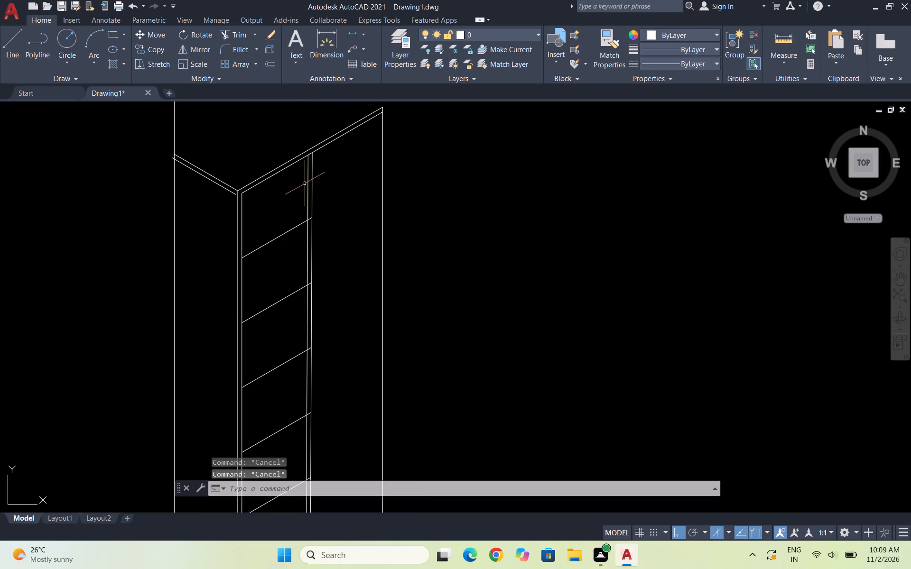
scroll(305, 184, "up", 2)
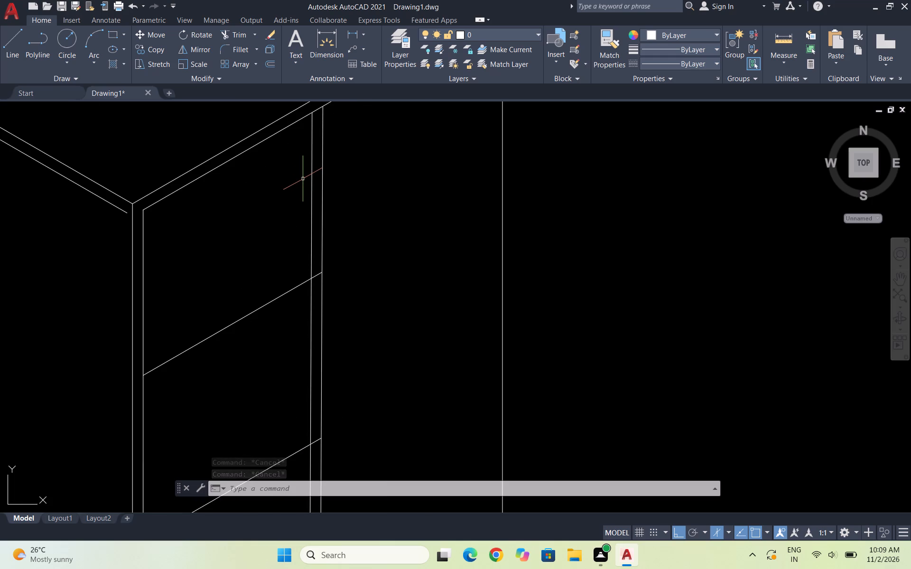
Draw a 28-unit line at 30° from the inner frame vertical, just below its top corner, and angle it down to the divider's nearer line.
key("l")
key("Return")
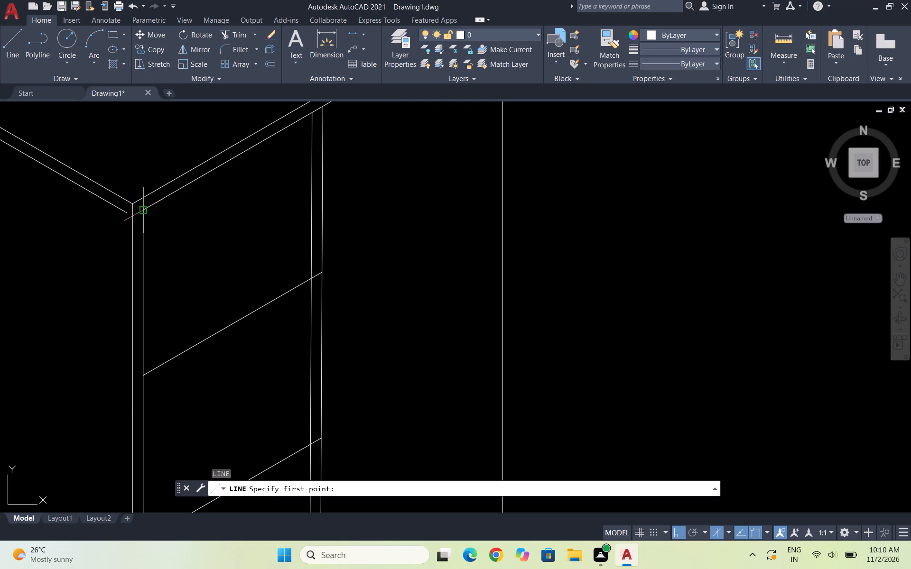
left_click(147, 242)
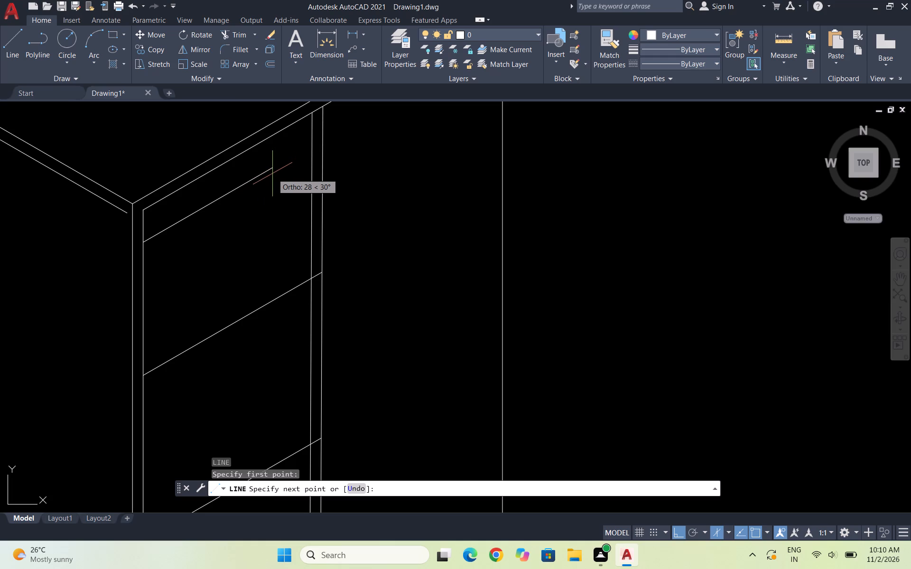
left_click(272, 174)
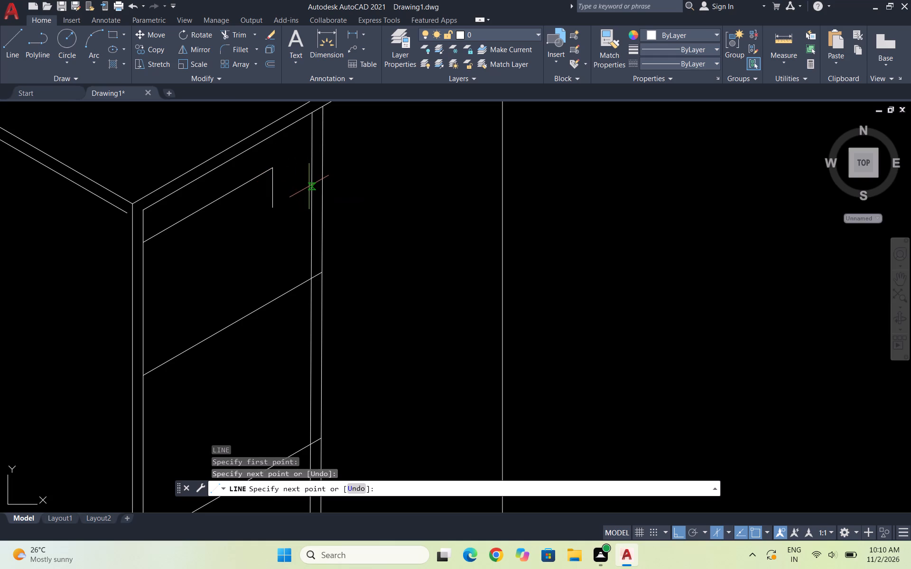
key("F5")
scroll(308, 185, "up", 2)
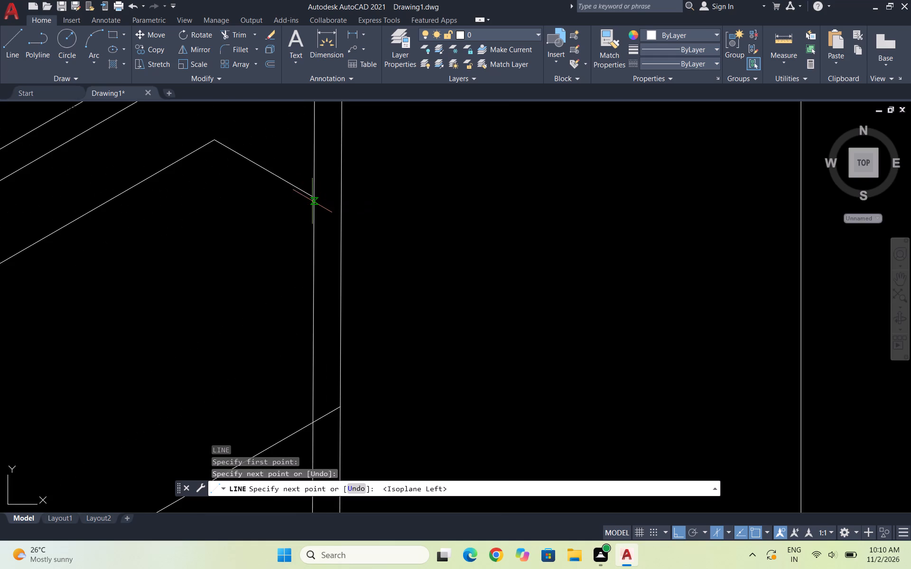
left_click(312, 198)
key("Escape")
scroll(361, 199, "down", 3)
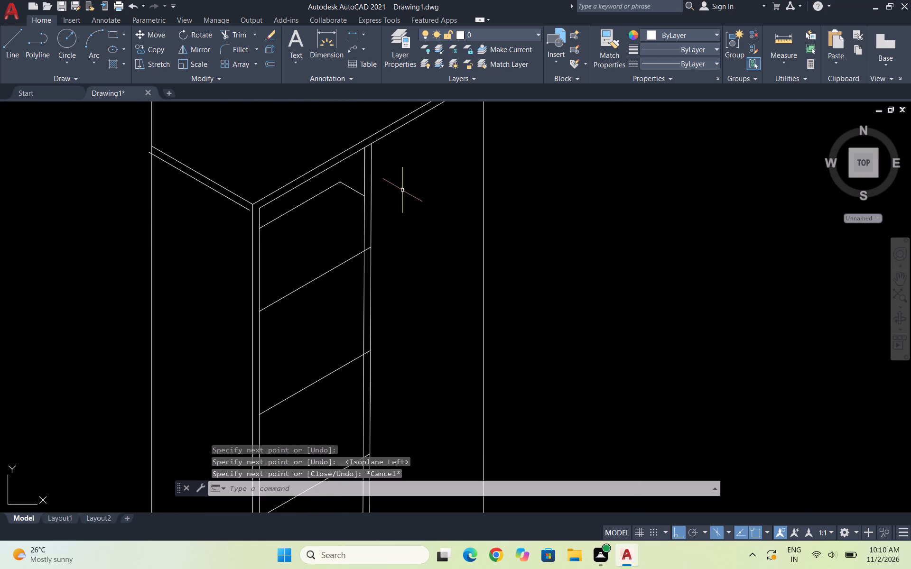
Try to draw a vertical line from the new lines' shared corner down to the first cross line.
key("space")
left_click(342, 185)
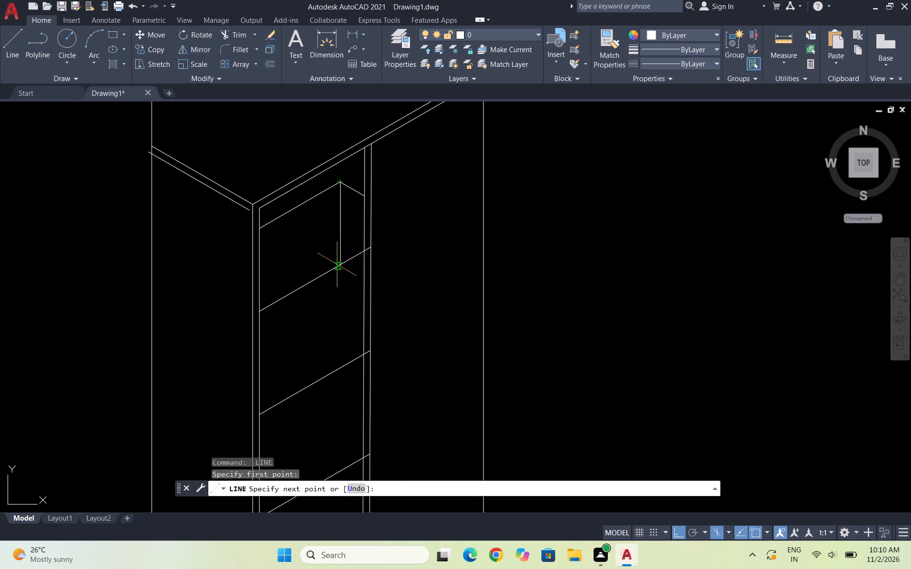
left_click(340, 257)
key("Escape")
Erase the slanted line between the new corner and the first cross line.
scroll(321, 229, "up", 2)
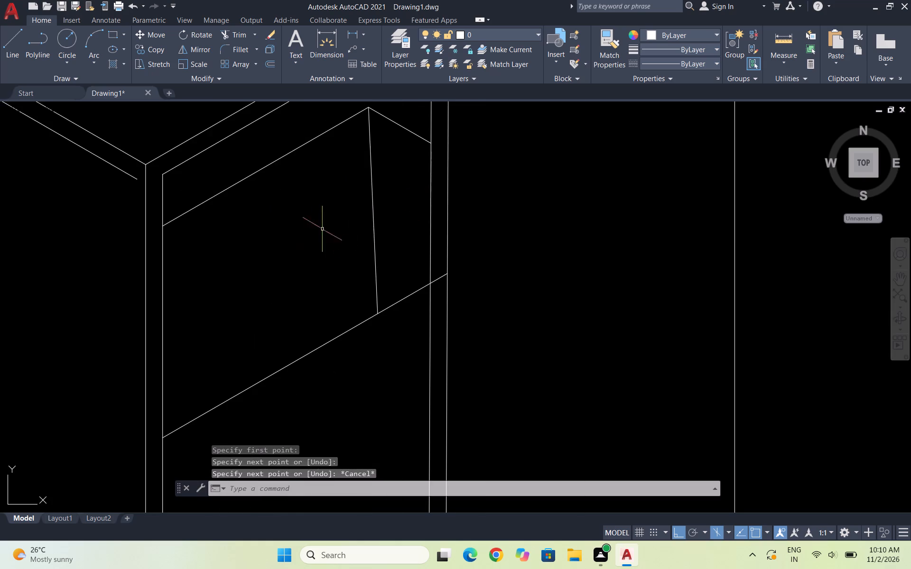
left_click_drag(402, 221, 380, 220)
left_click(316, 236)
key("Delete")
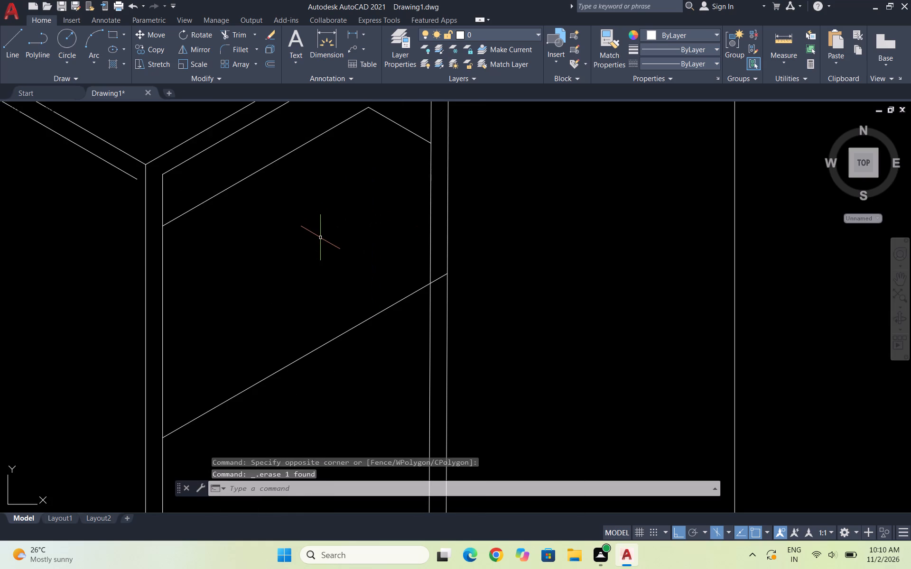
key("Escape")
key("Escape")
Draw a straight vertical line from the shared corner of the two new lines down to the first cross line.
key("l")
key("Return")
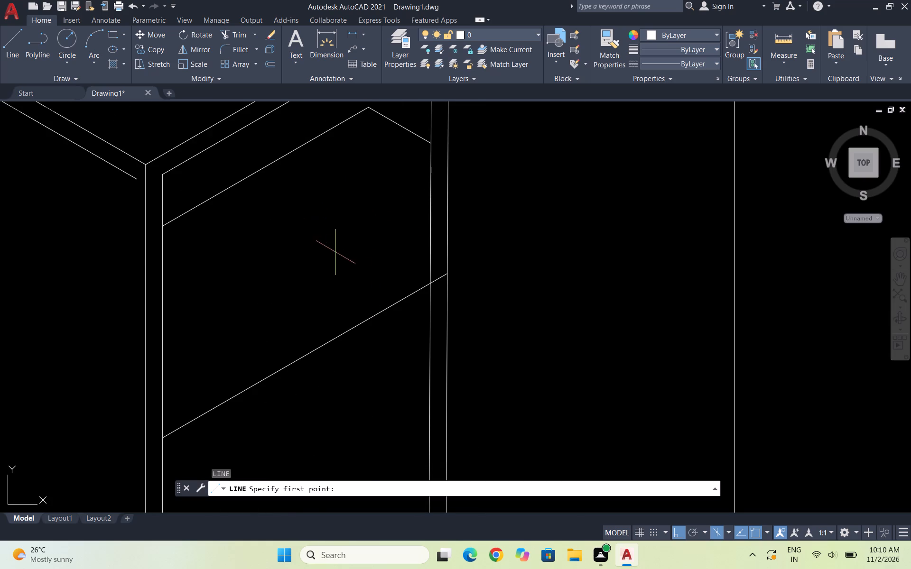
scroll(364, 248, "down", 2)
scroll(371, 194, "up", 1)
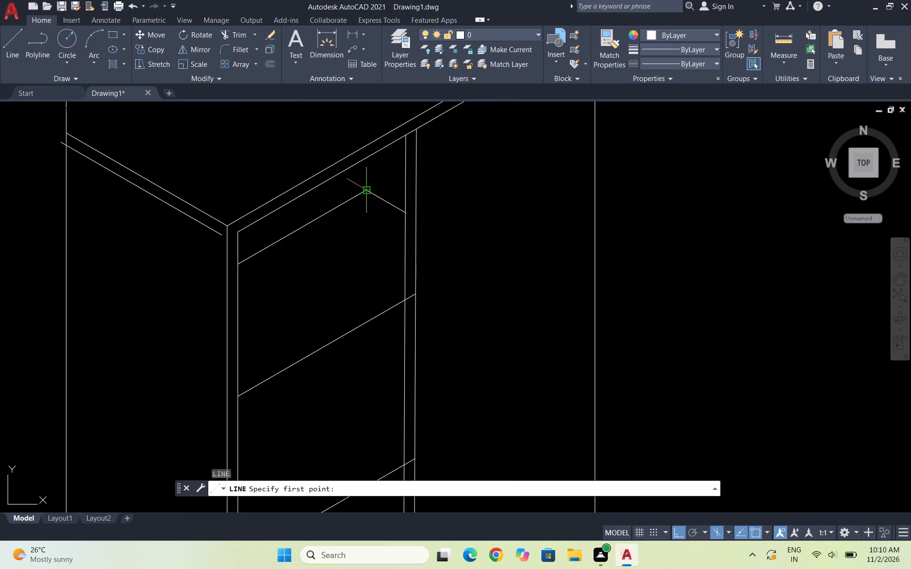
left_click(368, 193)
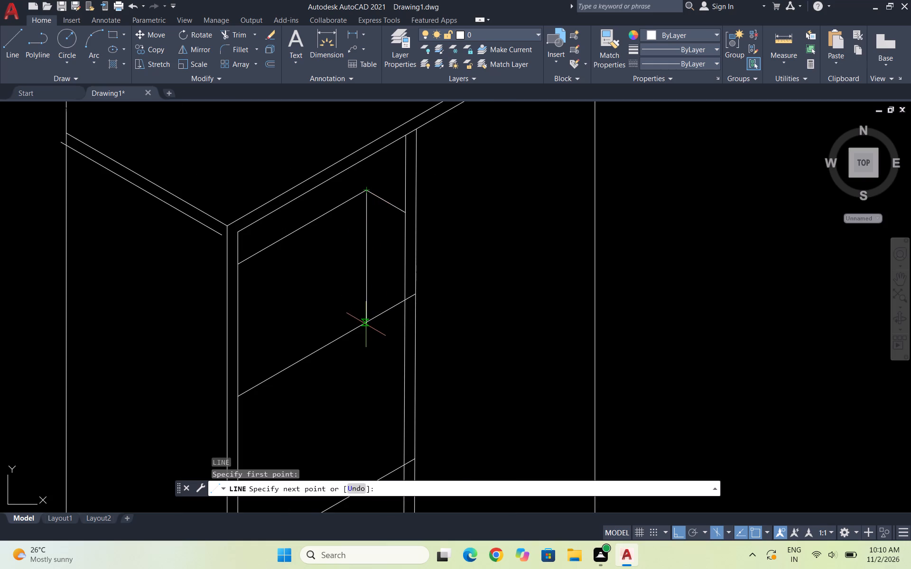
scroll(365, 324, "up", 2)
left_click(365, 325)
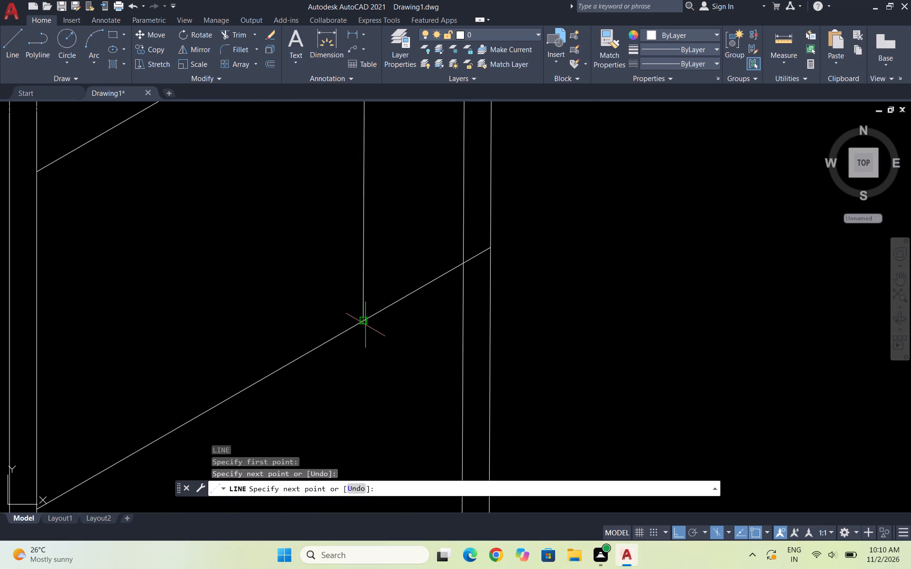
key("Escape")
scroll(471, 251, "down", 4)
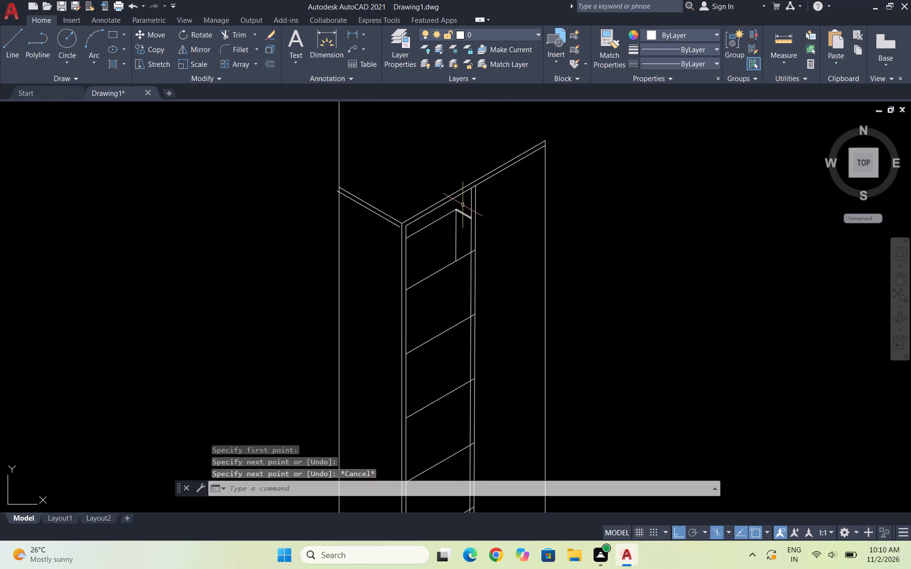
Select the 28-unit line and the short angled line joining it to the divider in the top compartment.
scroll(463, 204, "up", 4)
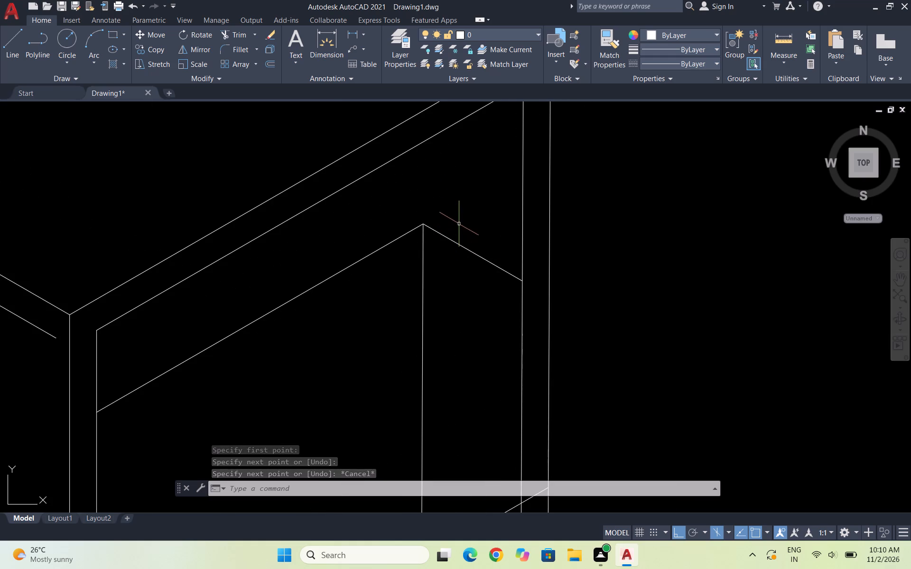
left_click(485, 279)
left_click(460, 230)
left_click_drag(382, 294, 361, 272)
left_click(314, 237)
scroll(314, 237, "down", 3)
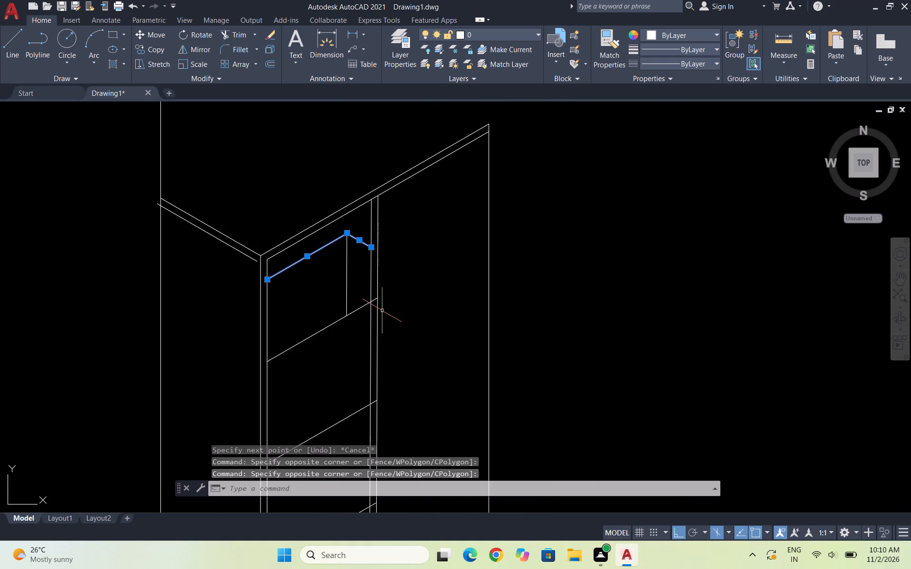
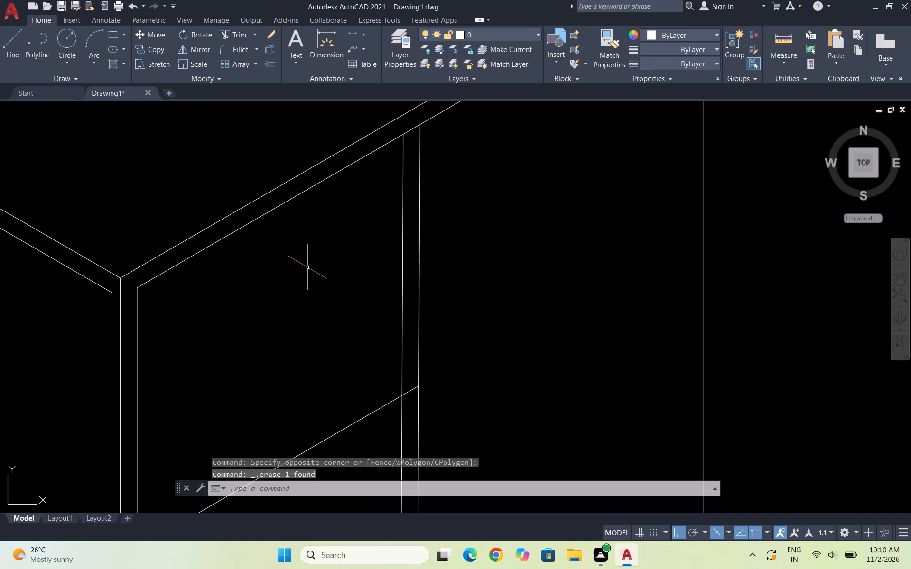
Start the Line command for a new line in the block's top compartment.
key("Escape")
key("Escape")
key("l")
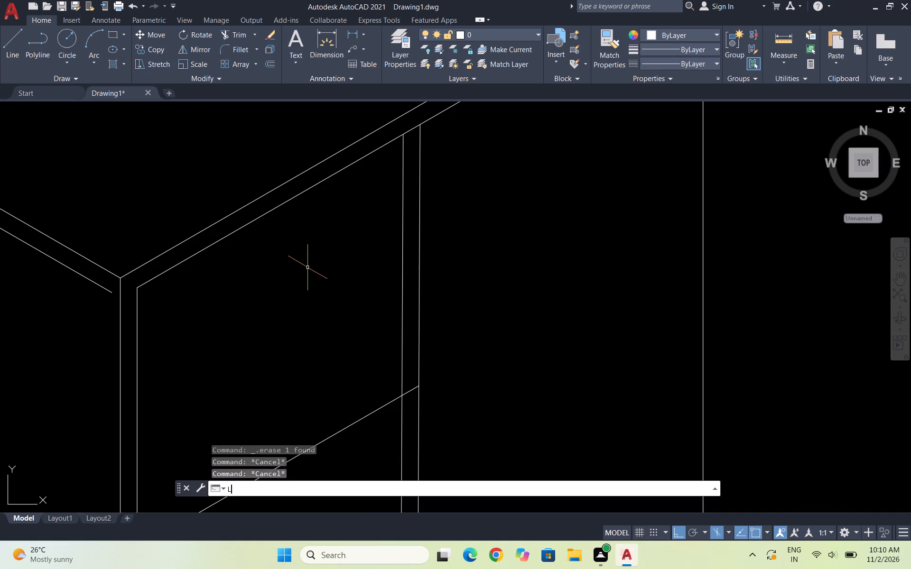
key("Return")
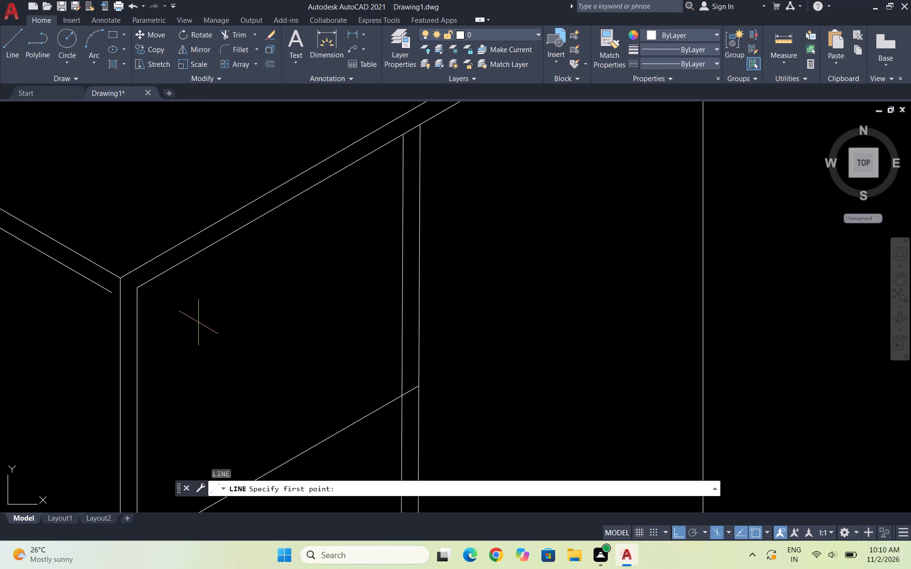
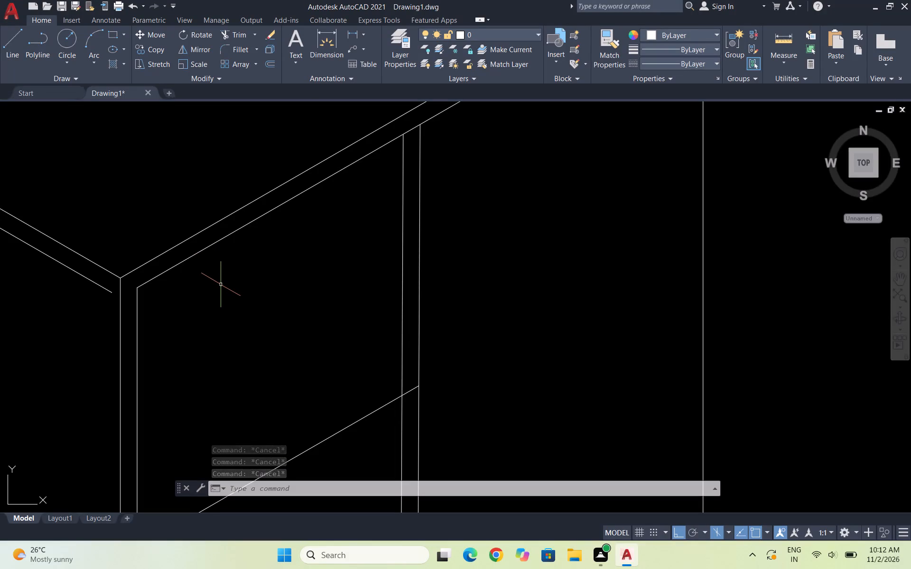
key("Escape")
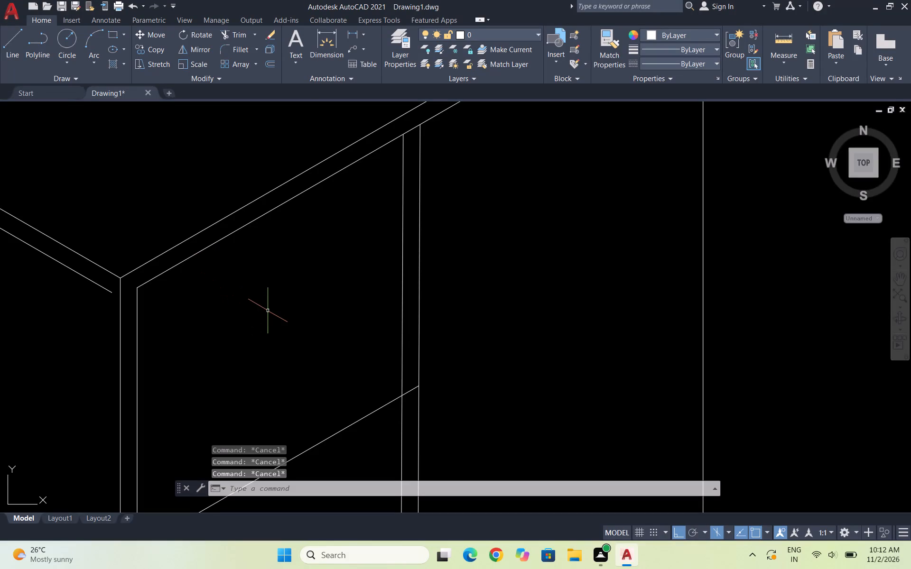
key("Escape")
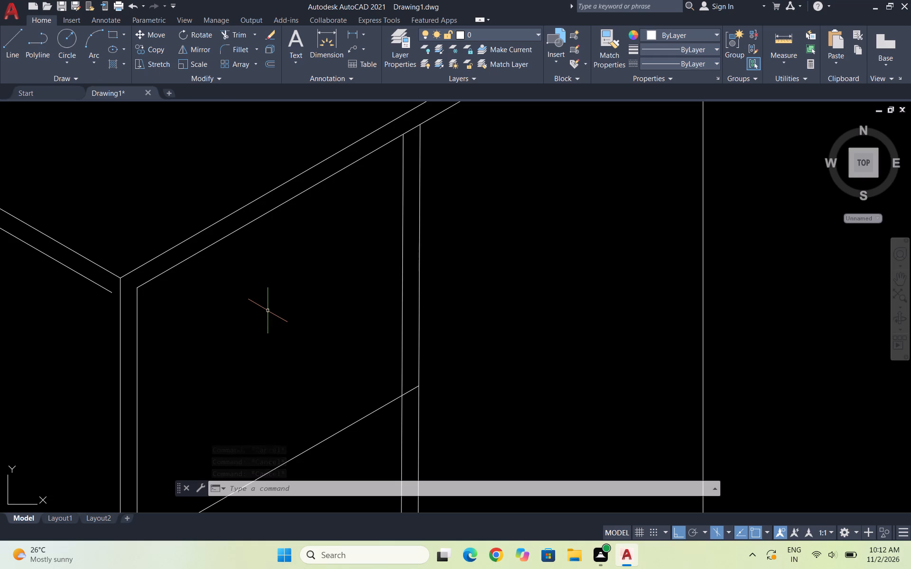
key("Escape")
Save the drawing in the Documents folder under the file name 2-11-26.
key("ctrl+s")
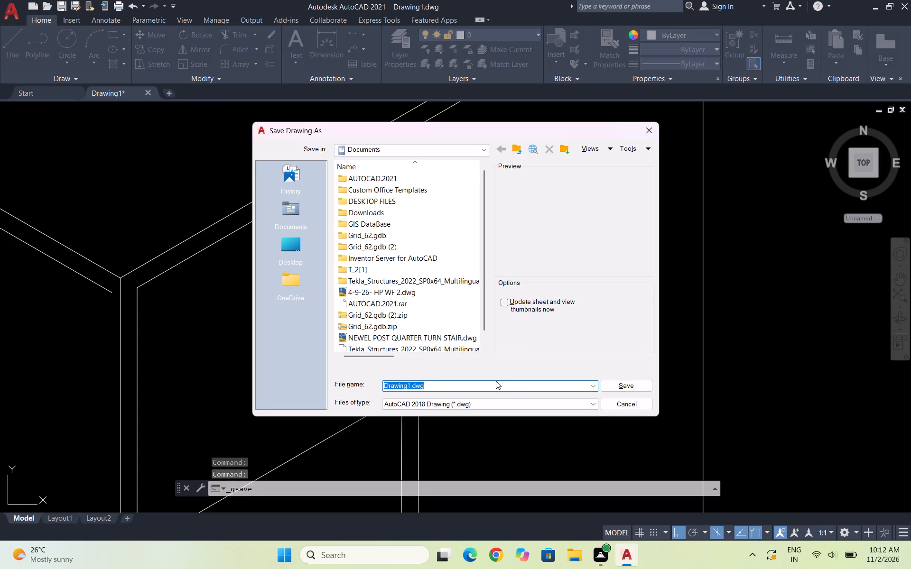
key("space")
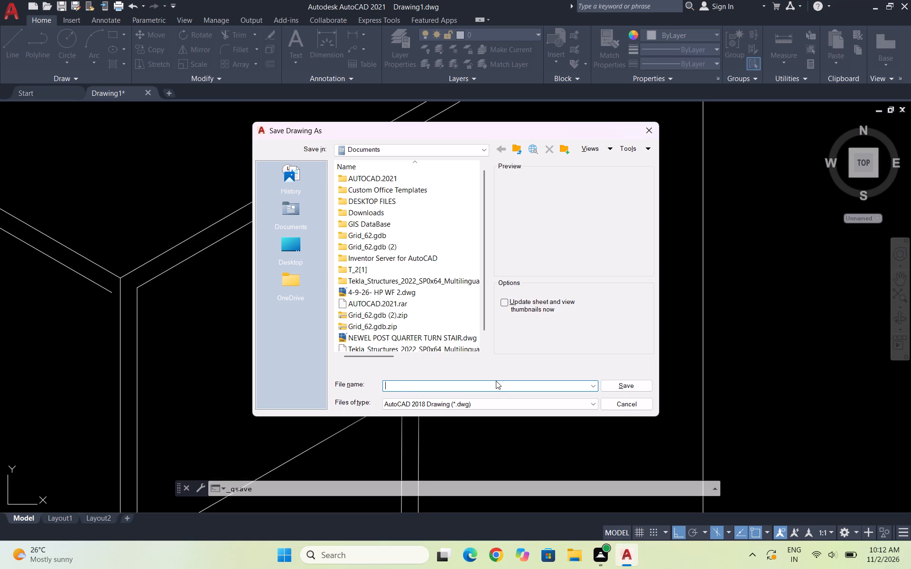
key("2")
type("-11")
type("-26")
left_click(620, 385)
key("Escape")
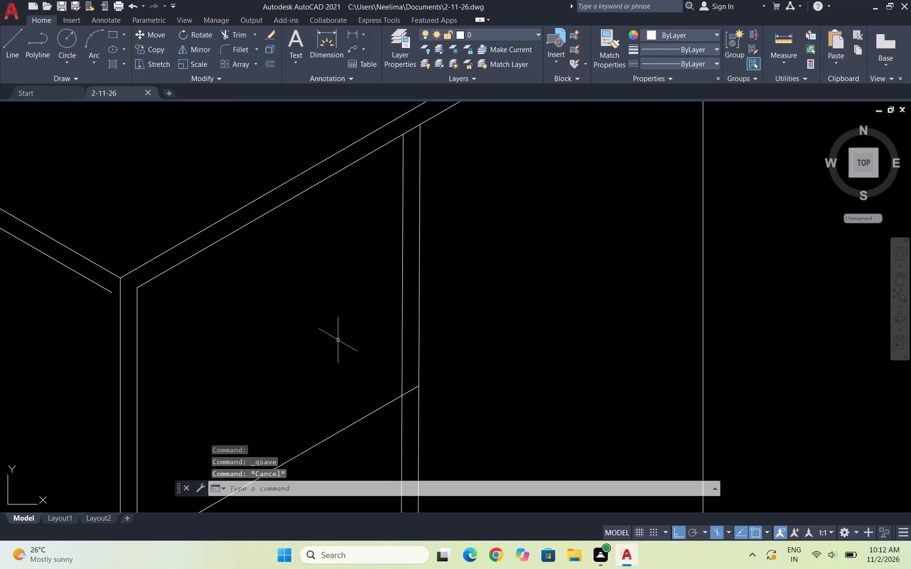
key("ctrl+s")
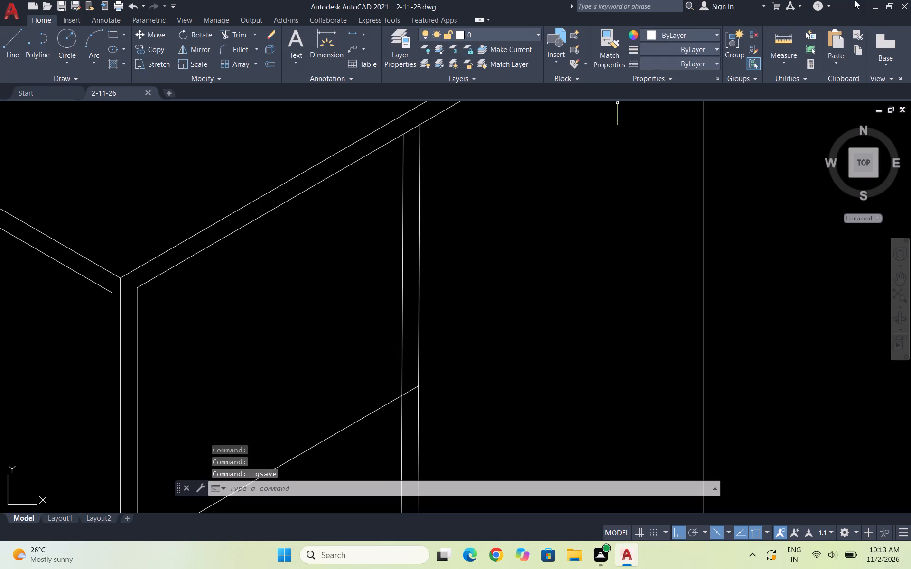
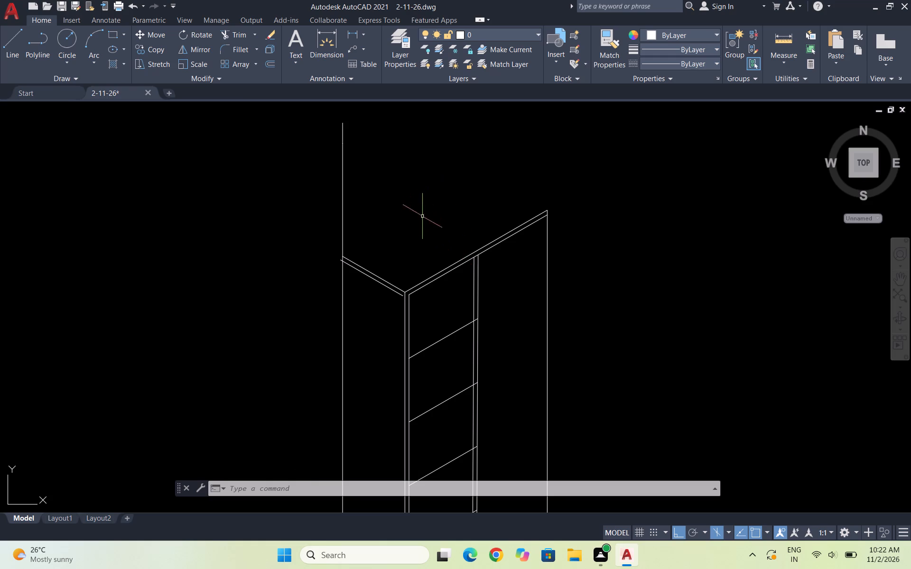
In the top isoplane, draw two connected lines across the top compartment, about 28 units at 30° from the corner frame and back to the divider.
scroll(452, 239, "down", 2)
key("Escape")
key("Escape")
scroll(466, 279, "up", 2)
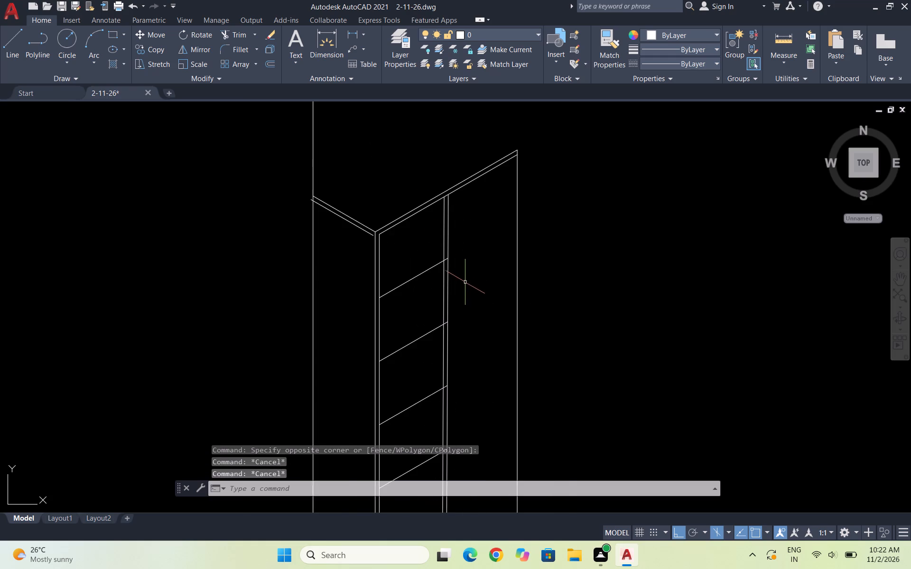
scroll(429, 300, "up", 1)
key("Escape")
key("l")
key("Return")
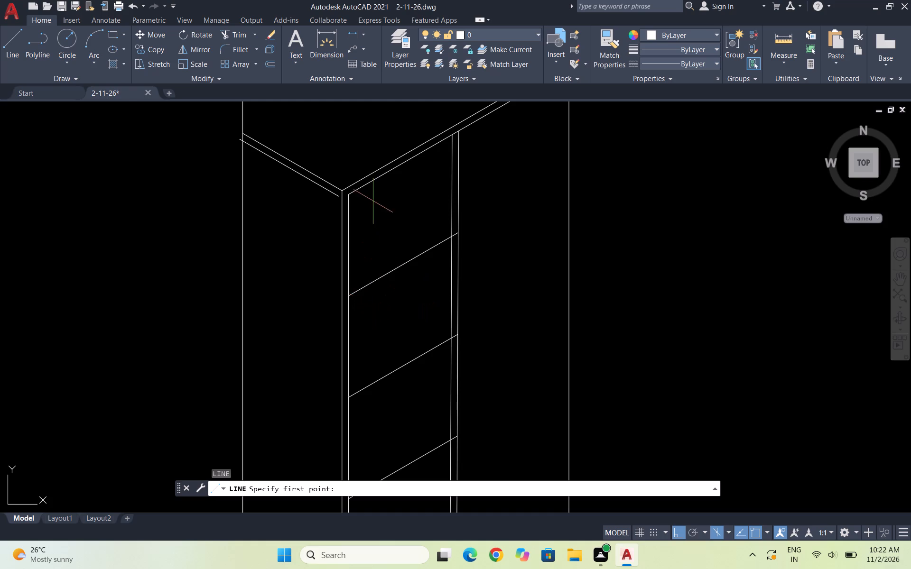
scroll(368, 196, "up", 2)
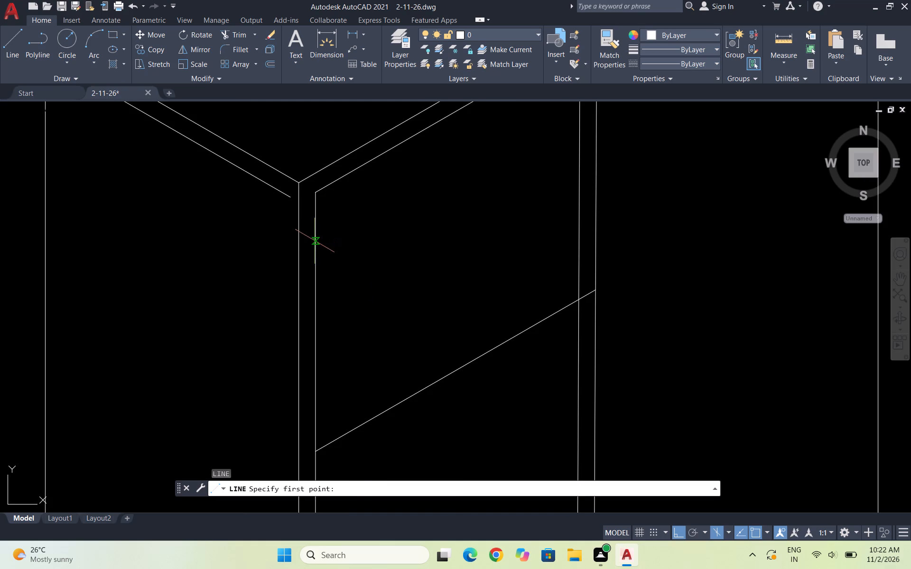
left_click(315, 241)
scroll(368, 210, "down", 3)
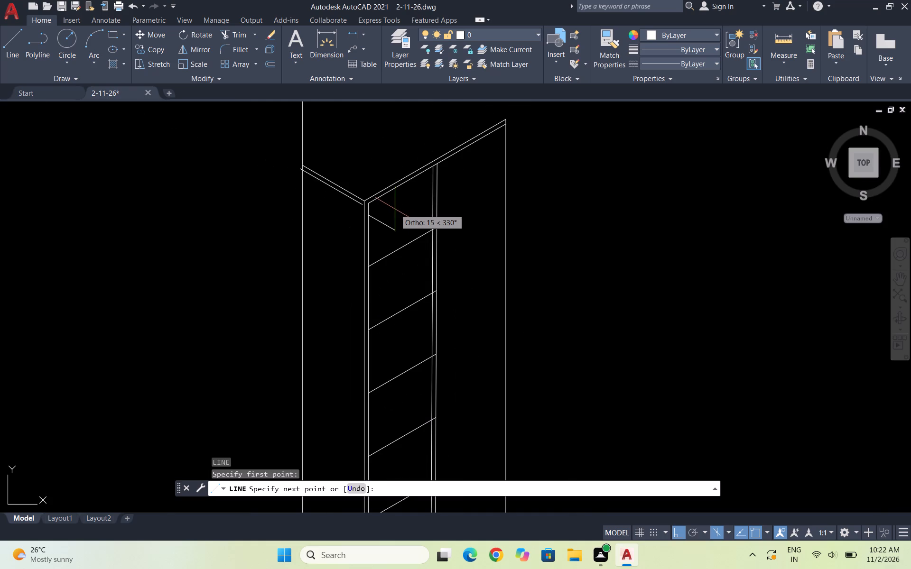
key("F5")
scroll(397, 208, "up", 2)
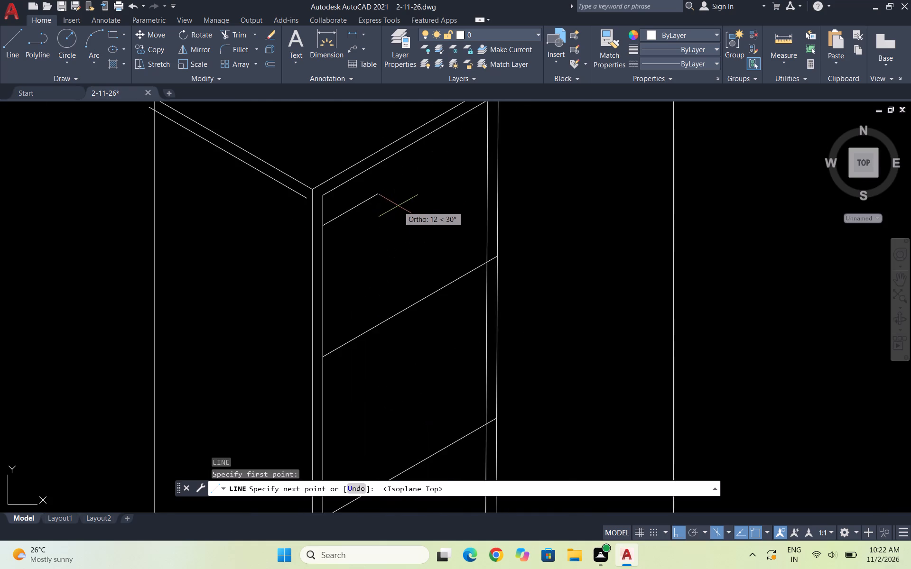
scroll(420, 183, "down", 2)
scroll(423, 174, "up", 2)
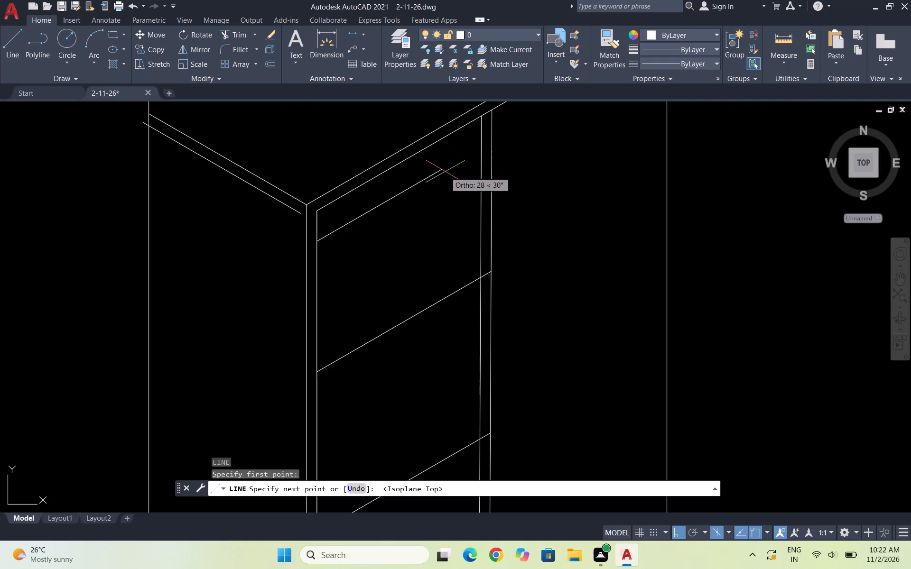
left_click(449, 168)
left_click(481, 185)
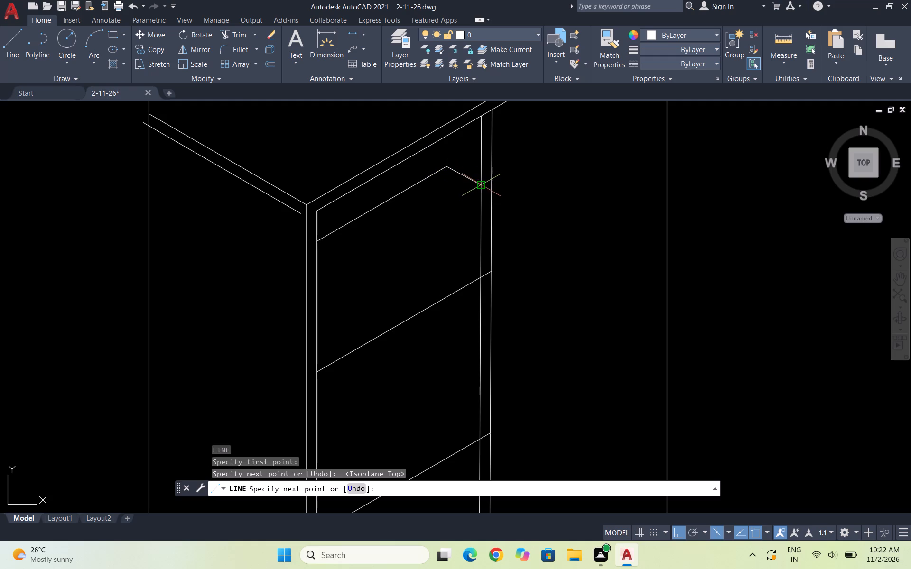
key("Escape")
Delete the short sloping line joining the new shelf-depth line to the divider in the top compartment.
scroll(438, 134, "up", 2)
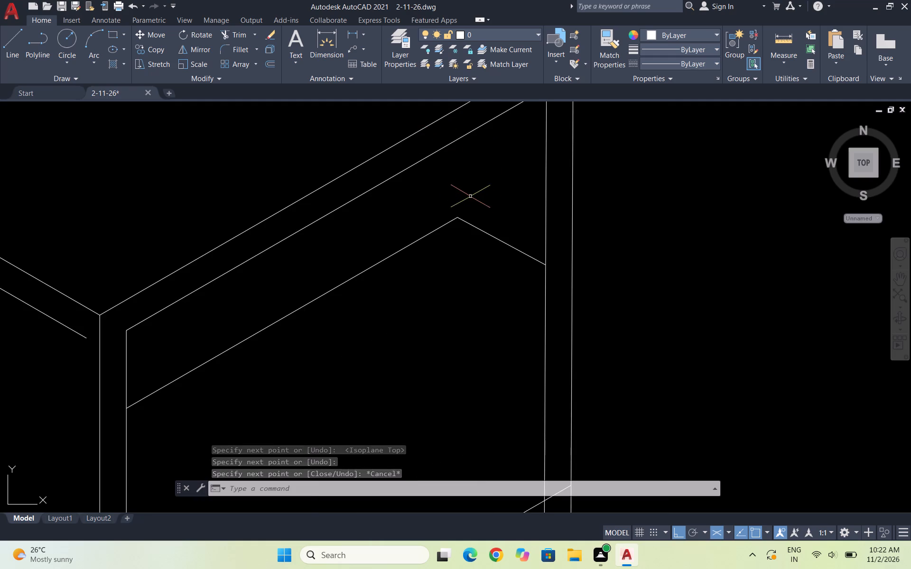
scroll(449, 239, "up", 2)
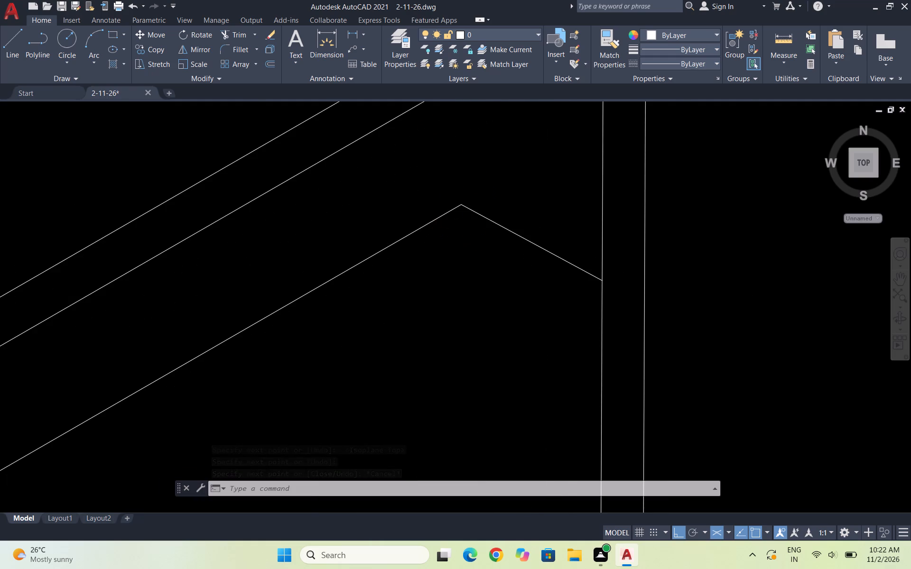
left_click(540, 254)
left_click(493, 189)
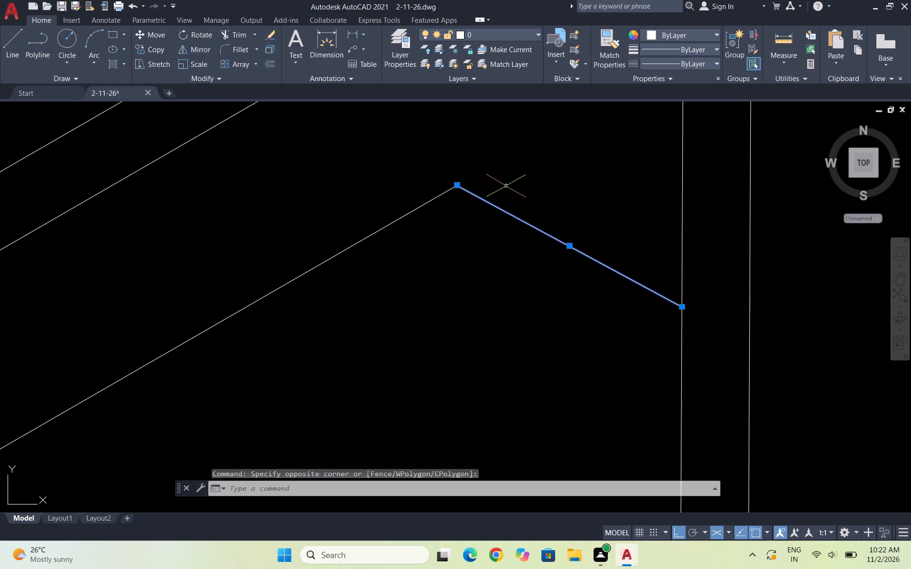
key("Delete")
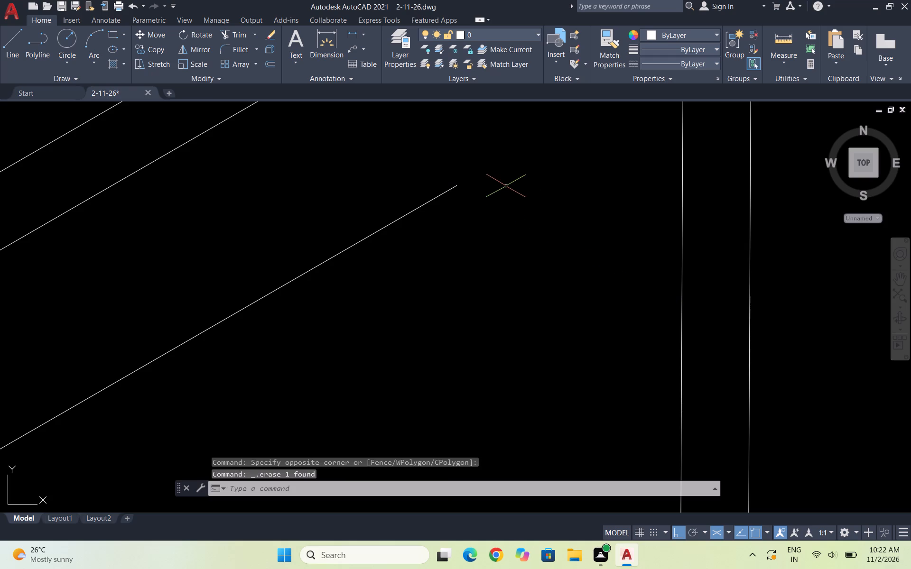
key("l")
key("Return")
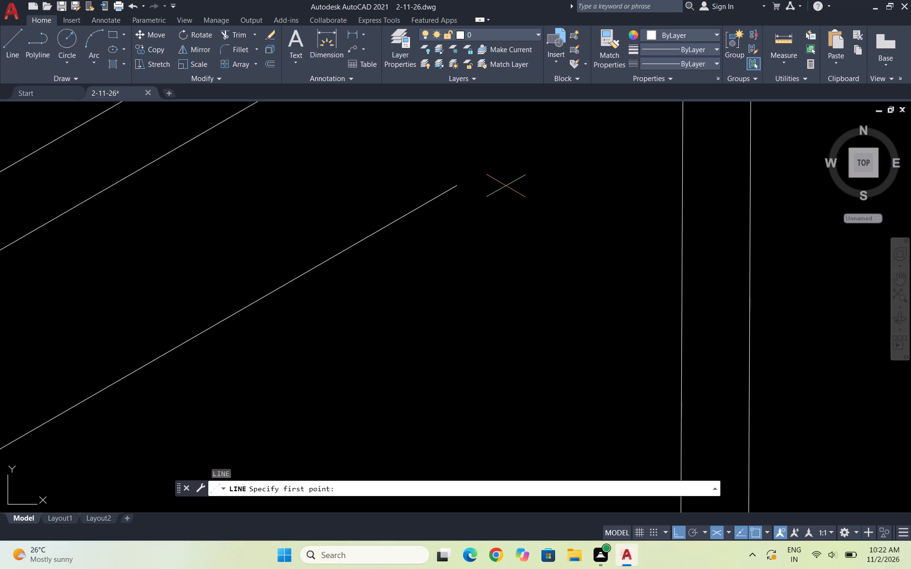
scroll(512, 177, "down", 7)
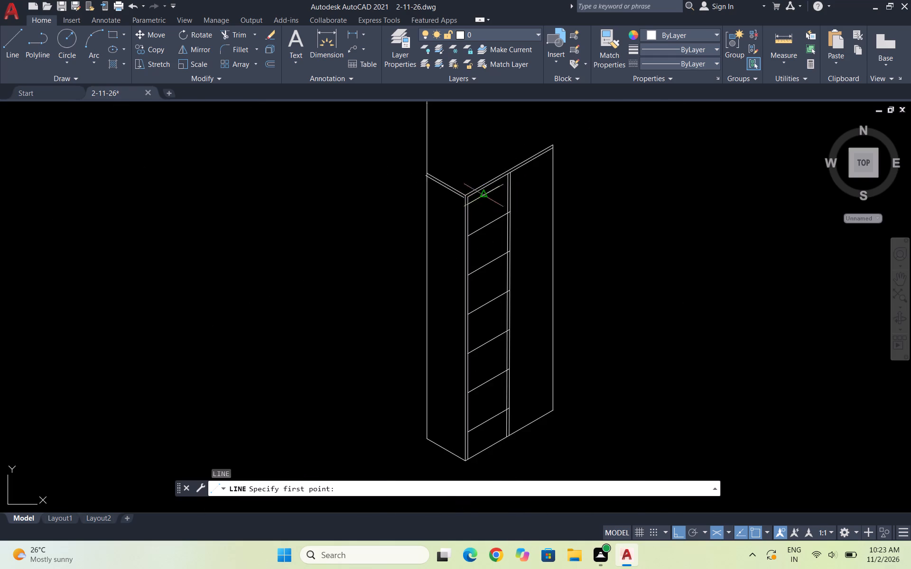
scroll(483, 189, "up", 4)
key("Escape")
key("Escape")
Draw a longer line, about 32 units at 30°, from the corner frame's inner edge through the top compartment, stopping short of the divider.
key("l")
key("Return")
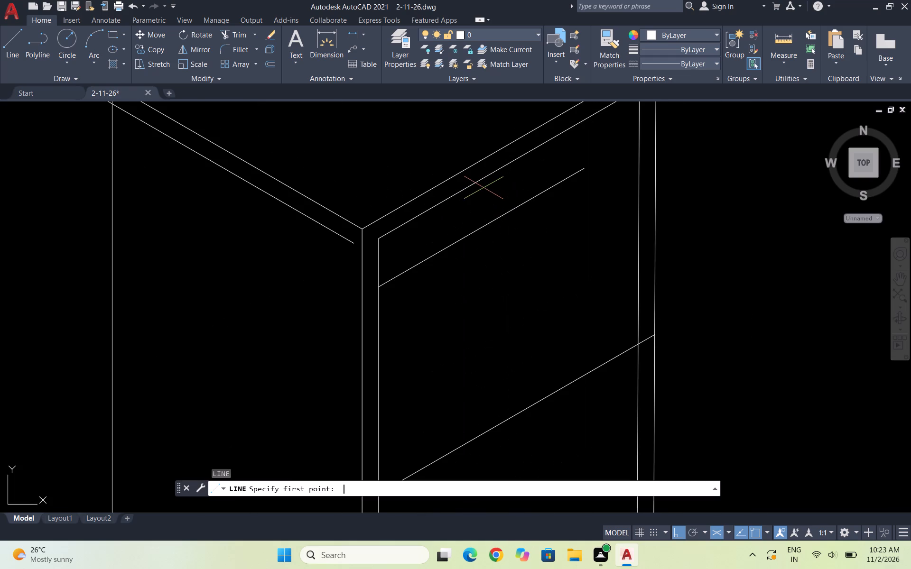
left_click(378, 287)
scroll(381, 287, "down", 5)
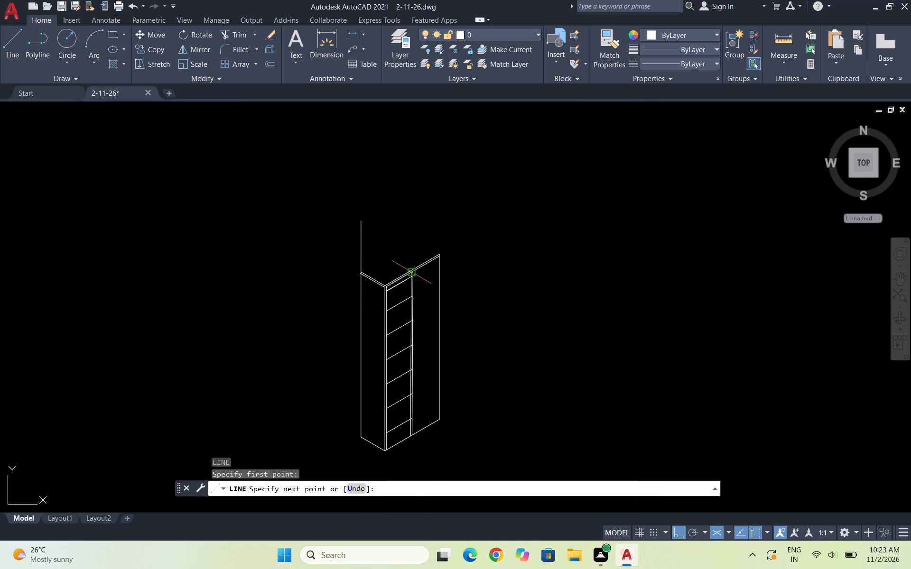
scroll(420, 269, "up", 5)
scroll(278, 362, "up", 2)
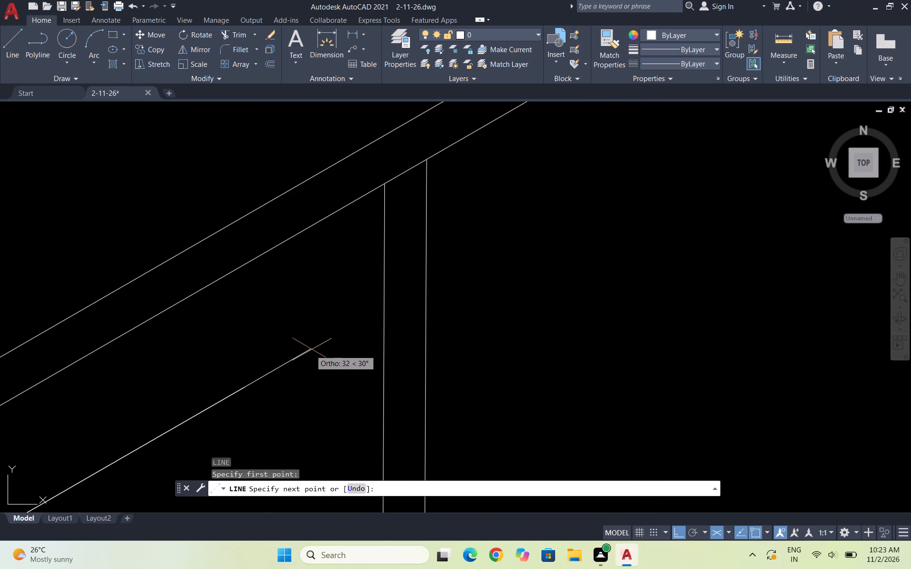
left_click(324, 340)
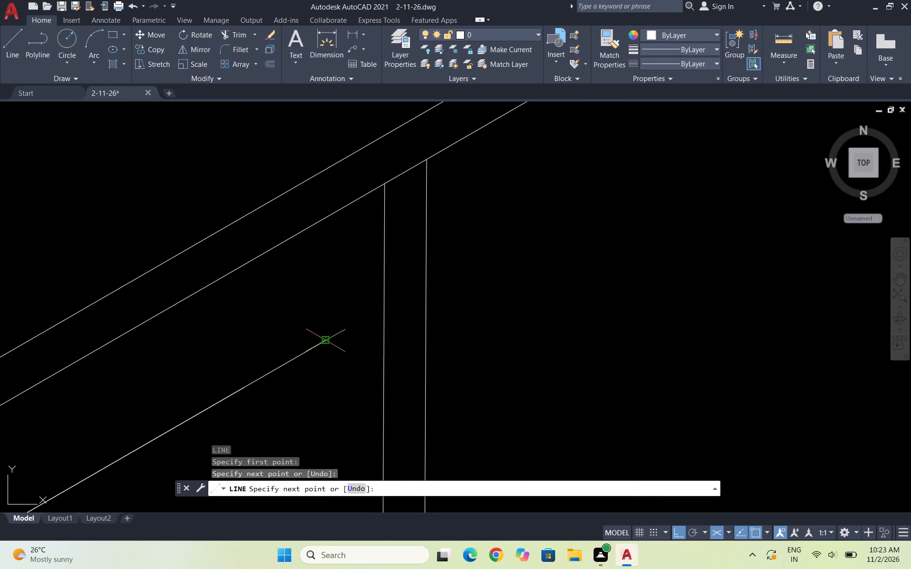
key("Escape")
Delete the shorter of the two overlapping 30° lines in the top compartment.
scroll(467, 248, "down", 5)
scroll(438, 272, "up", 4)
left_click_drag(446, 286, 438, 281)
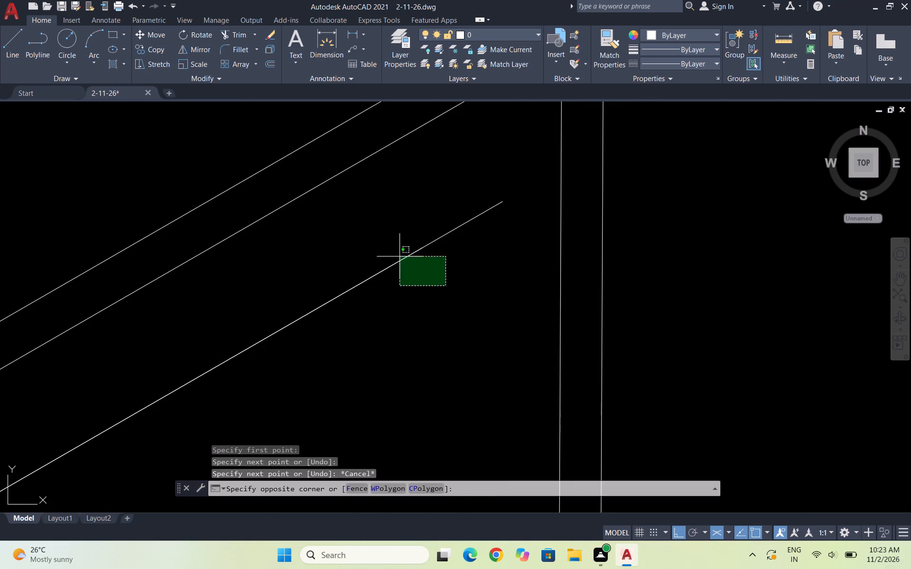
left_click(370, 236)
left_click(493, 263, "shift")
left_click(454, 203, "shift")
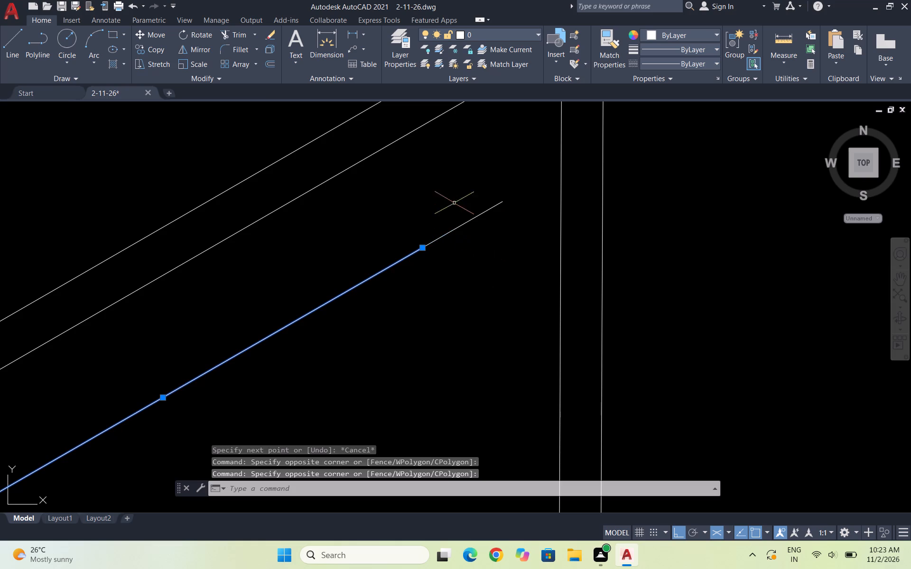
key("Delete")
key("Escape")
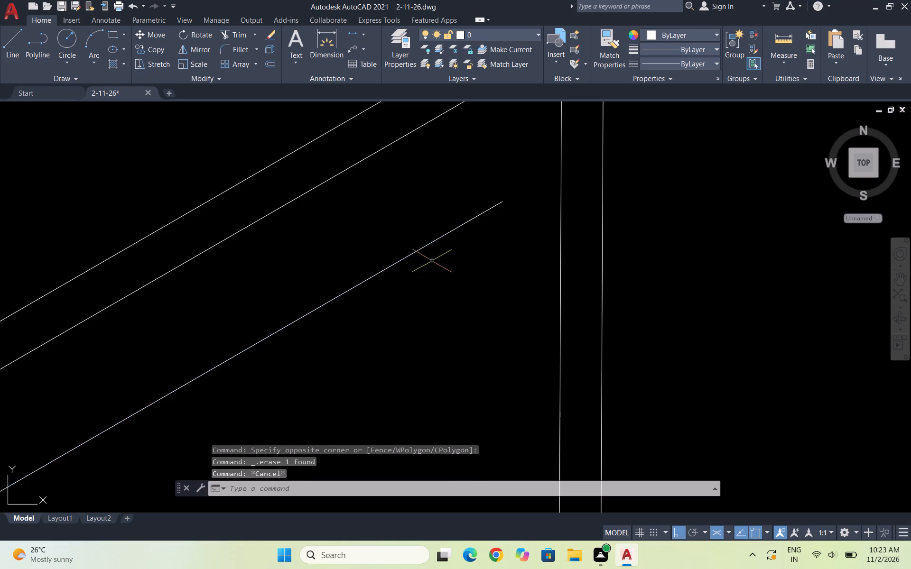
Draw an isometric return line from the divider's inner edge back across the far end of the top compartment's 30° line.
scroll(424, 271, "down", 4)
scroll(428, 268, "up", 2)
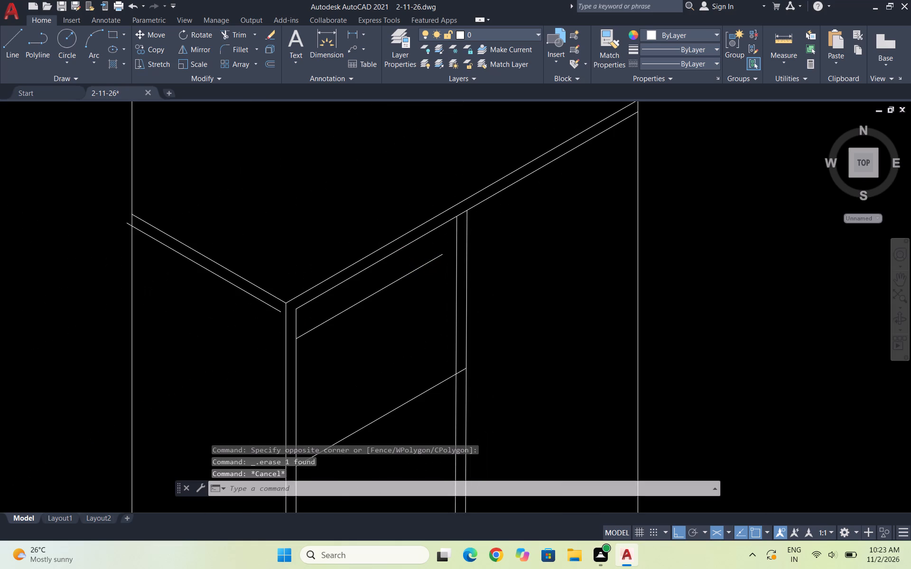
key("Escape")
key("l")
key("Return")
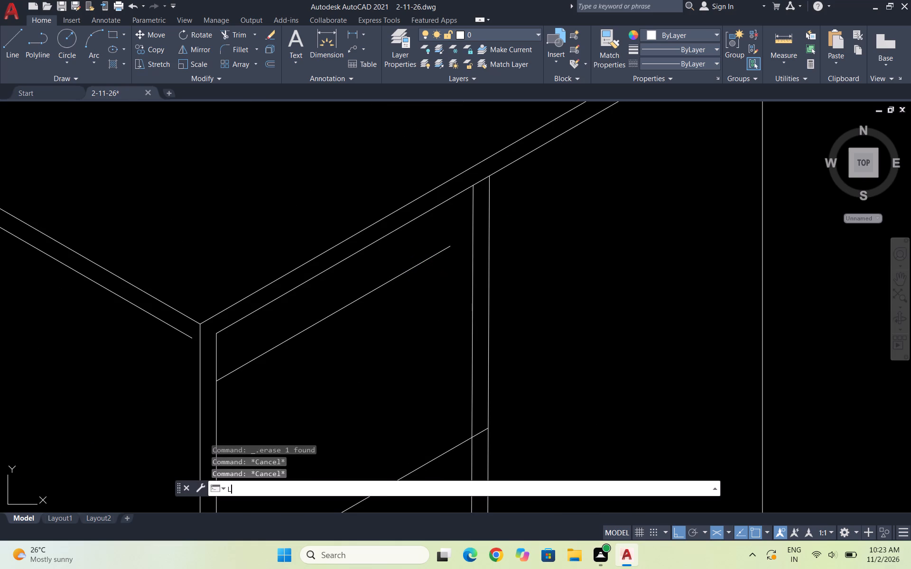
scroll(427, 264, "up", 2)
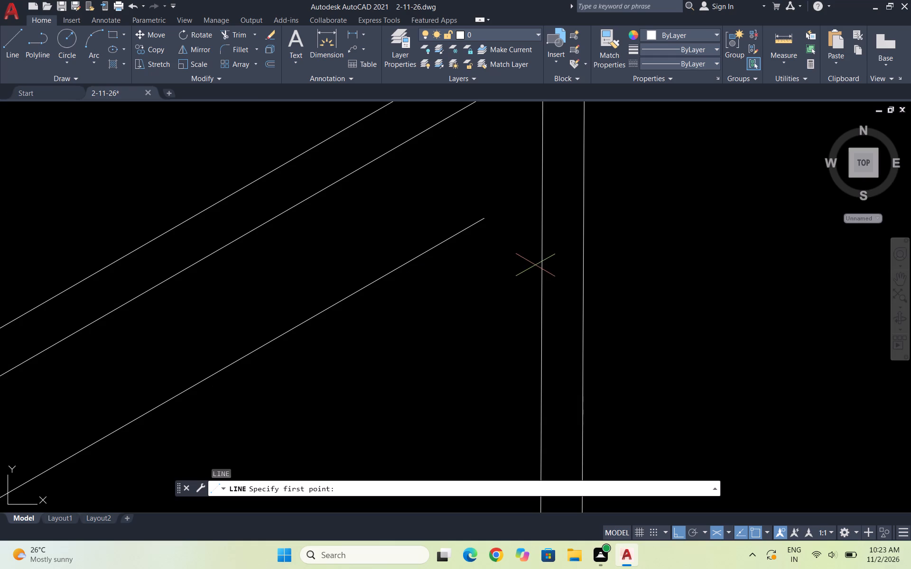
left_click(542, 263)
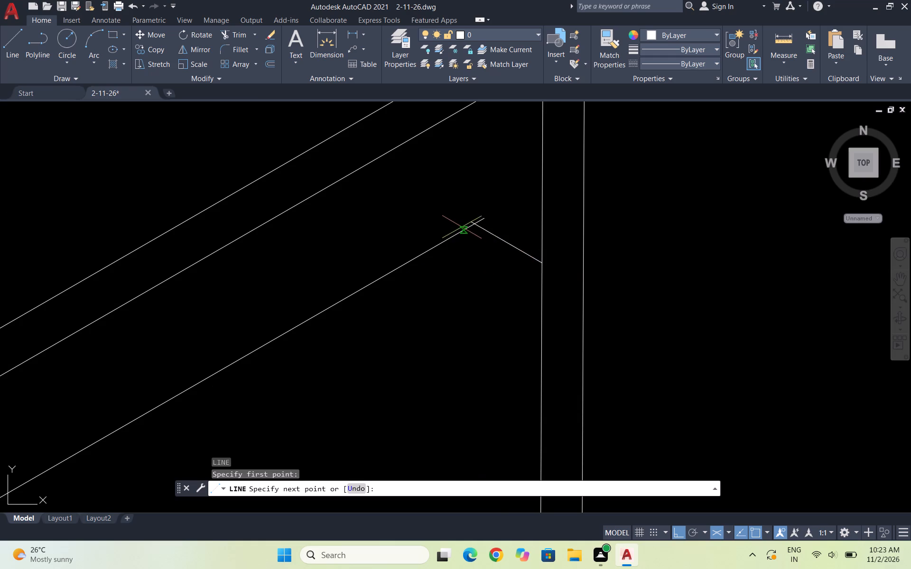
scroll(463, 226, "up", 2)
left_click(461, 208)
key("Escape")
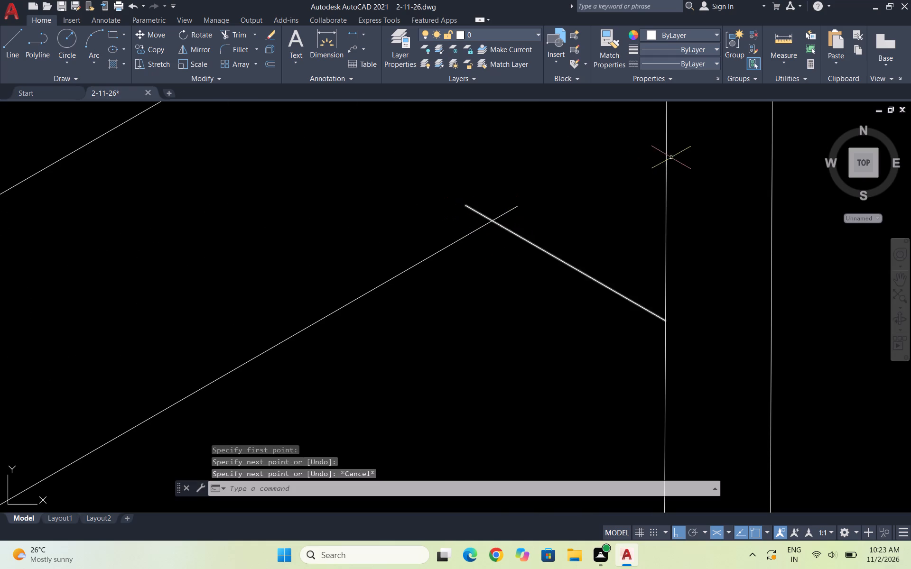
Trim the overhanging ends of the two crossing lines so they meet in a clean corner inside the top compartment.
type("TR")
key("Return")
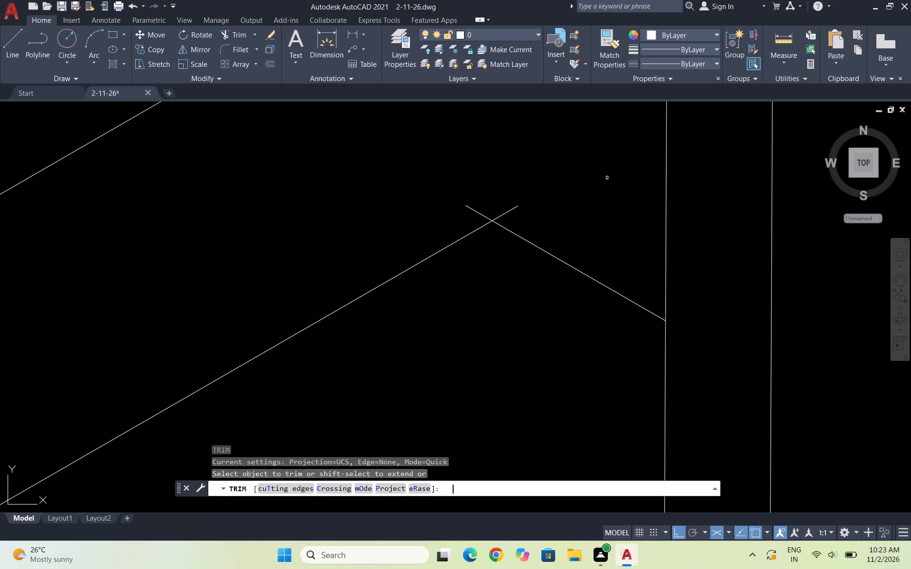
scroll(528, 216, "up", 3)
left_click_drag(268, 210, 473, 194)
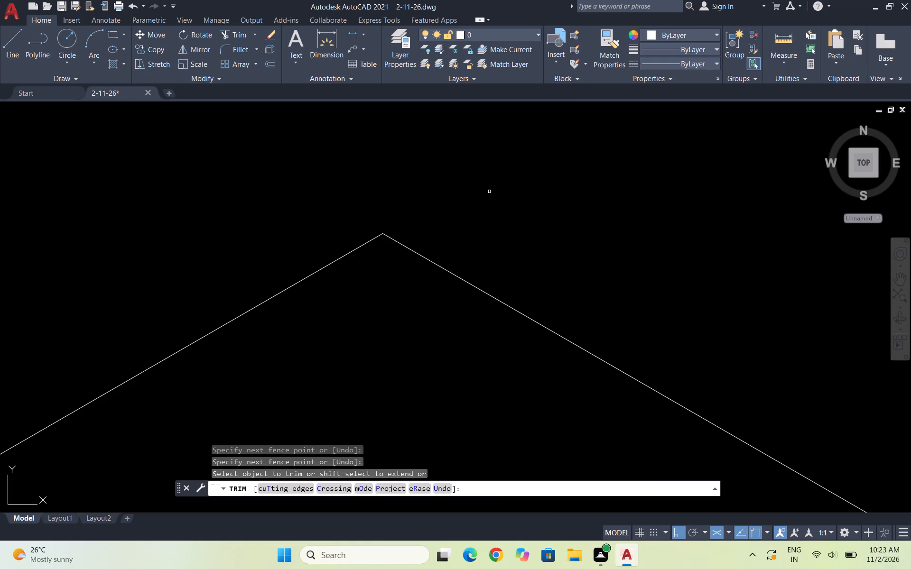
scroll(497, 161, "down", 7)
key("Escape")
key("Escape")
key("Escape")
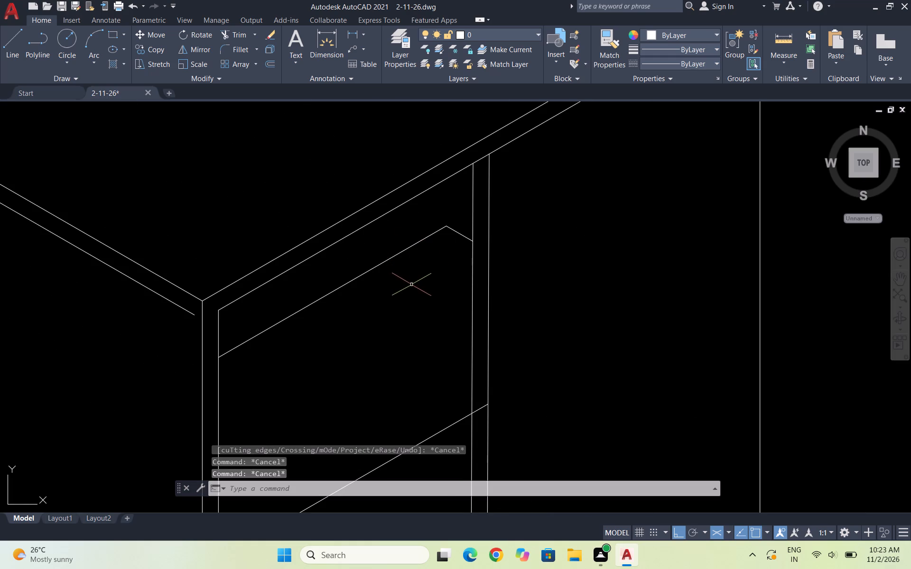
Offset the uppermost shelf line, below the top compartment, upward by 2 units.
scroll(447, 221, "down", 2)
scroll(418, 332, "up", 2)
key("Escape")
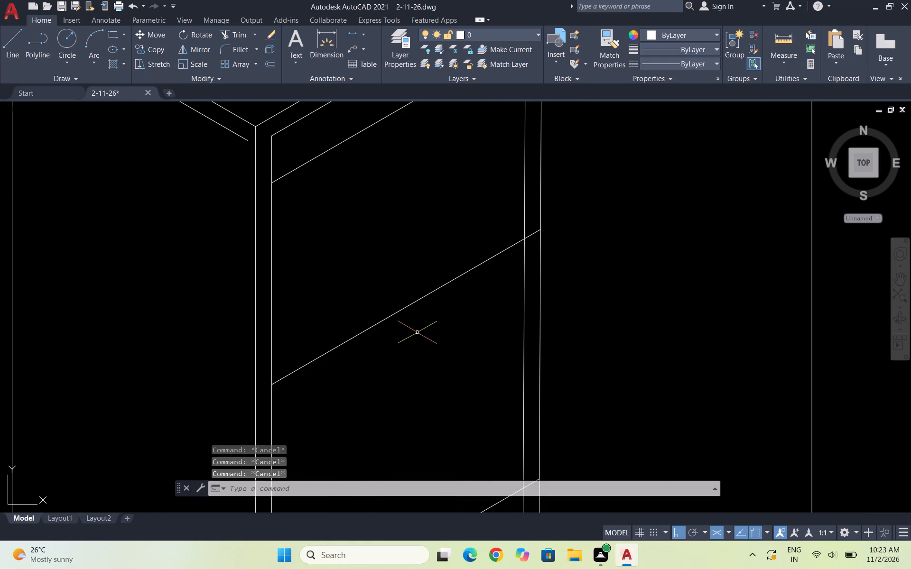
key("o")
key("Return")
key("2")
key("Return")
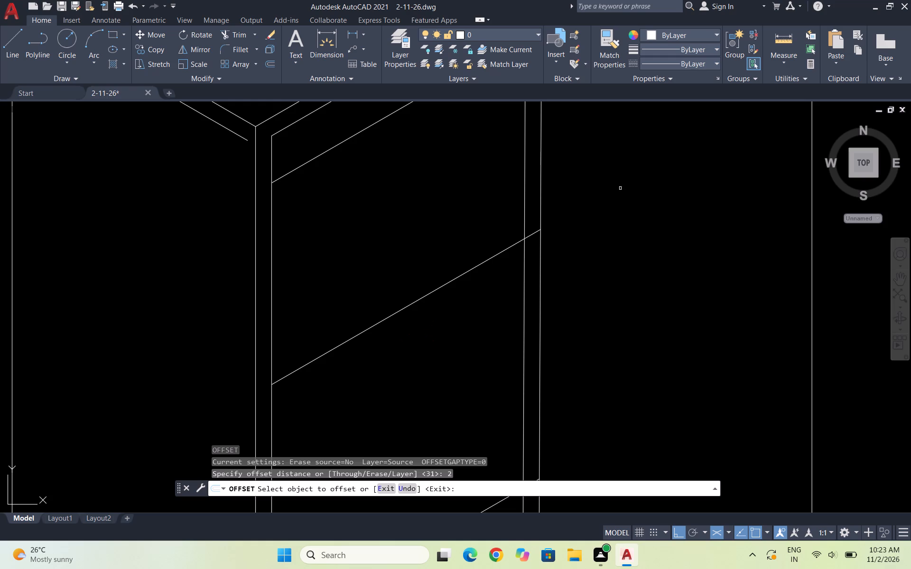
left_click(473, 266)
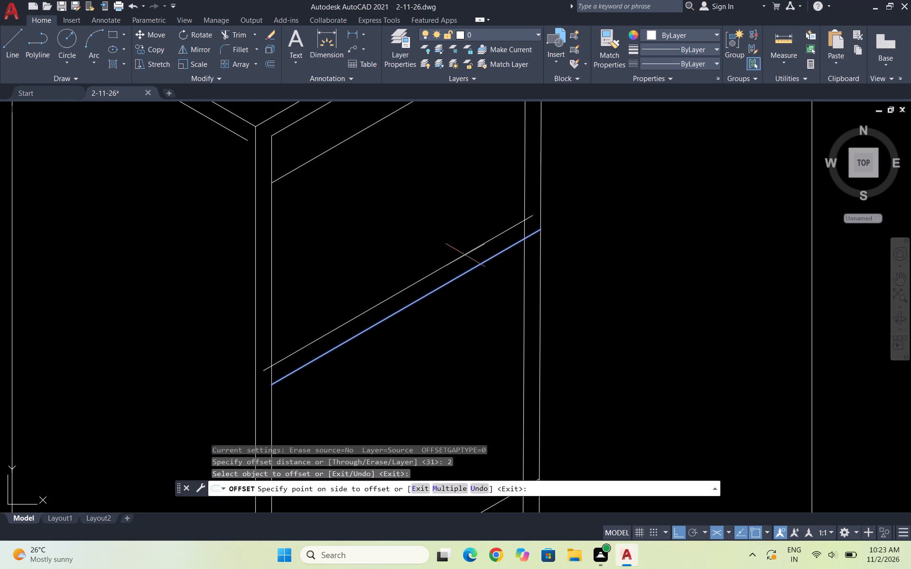
left_click(459, 248)
scroll(523, 201, "down", 2)
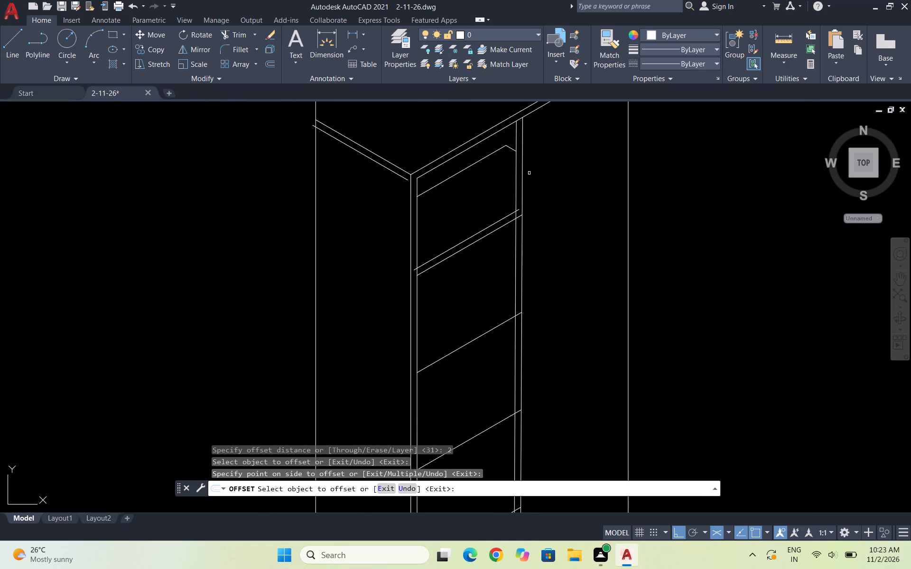
scroll(433, 298, "up", 1)
key("Escape")
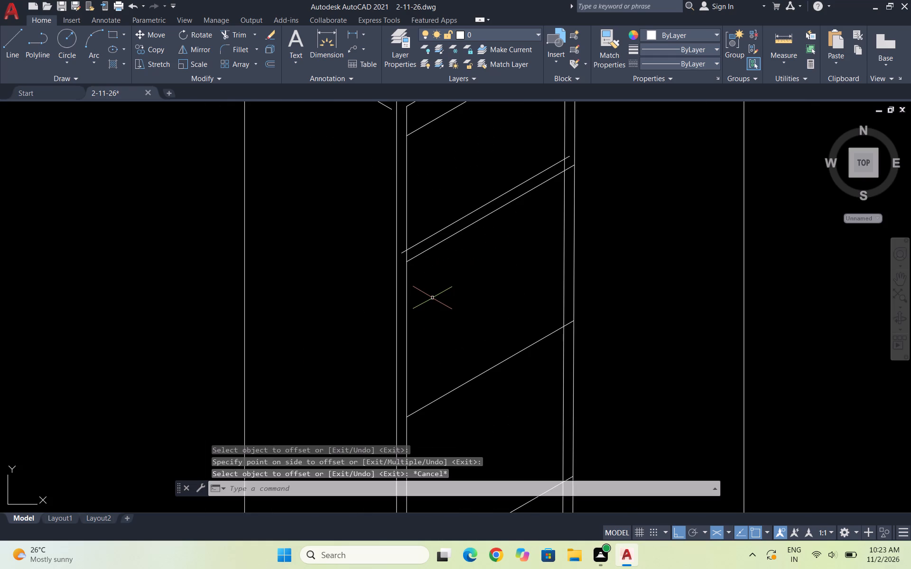
Trim the ends of the uppermost shelf's two lines that run past the corner post's and divider's inner edges.
type("TR")
key("Return")
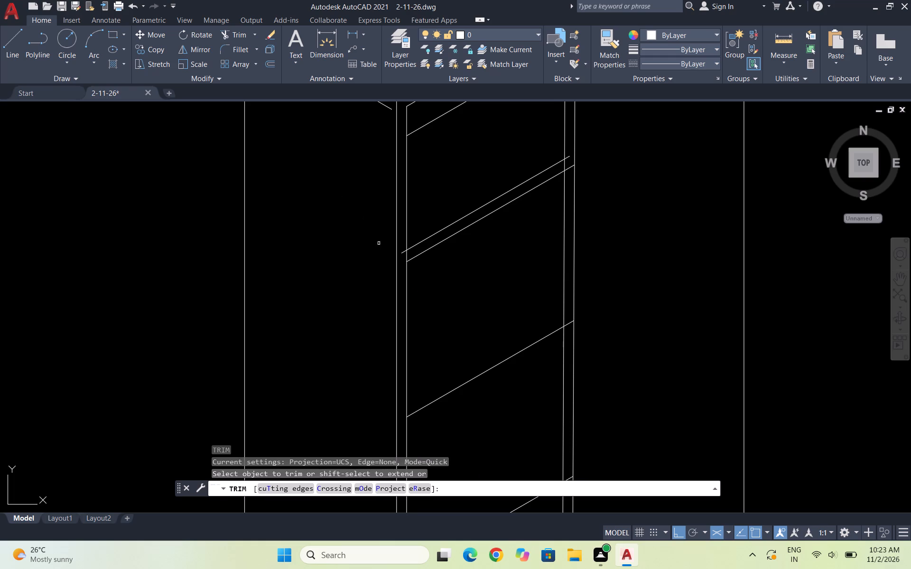
scroll(410, 251, "up", 4)
left_click_drag(387, 253, 393, 272)
scroll(344, 236, "down", 2)
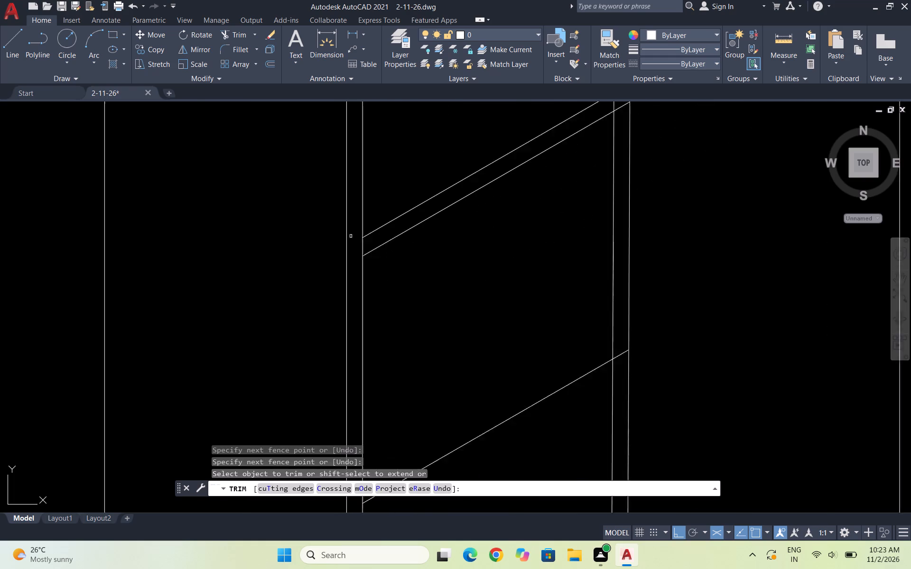
scroll(351, 237, "down", 2)
scroll(516, 145, "up", 3)
left_click_drag(530, 141, 532, 145)
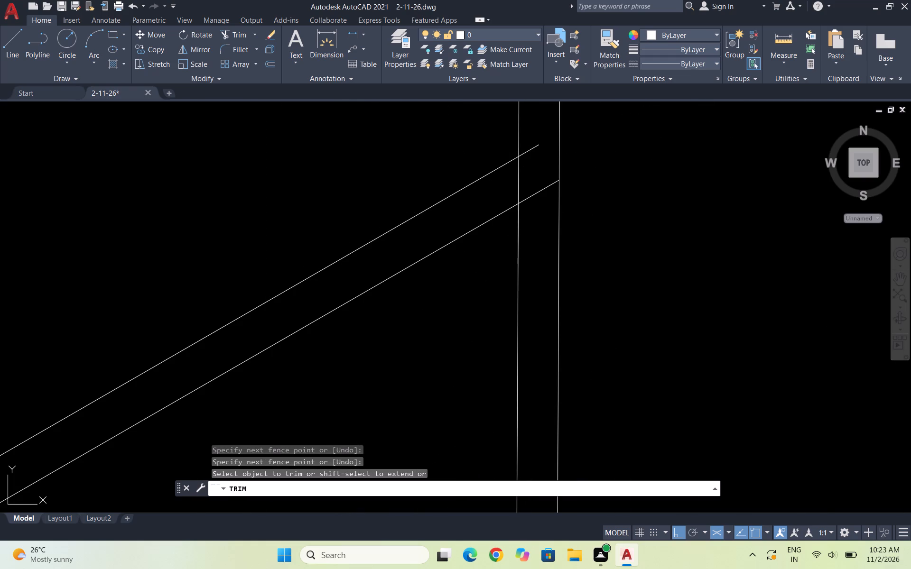
left_click_drag(532, 145, 536, 223)
scroll(539, 184, "down", 4)
key("Escape")
key("Escape")
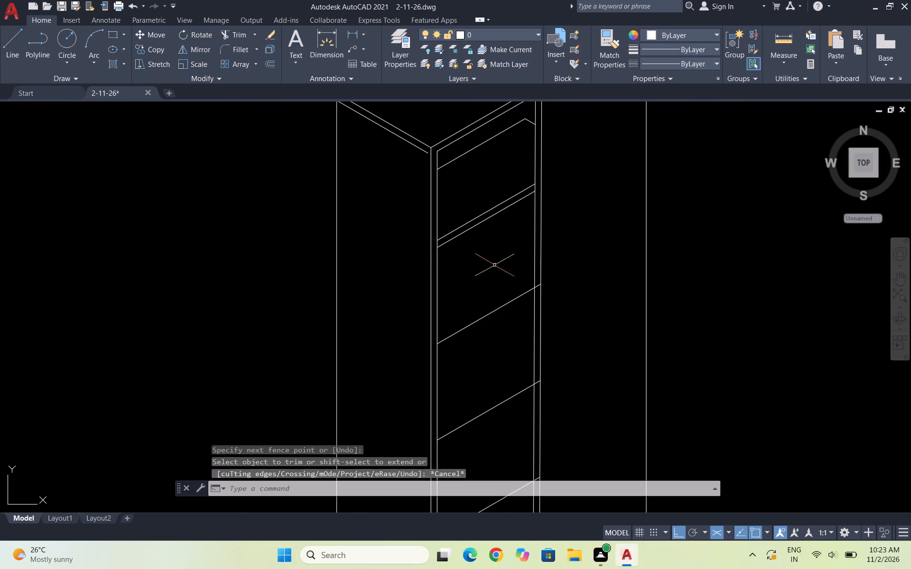
key("Escape")
key("Escape")
key("Escape")
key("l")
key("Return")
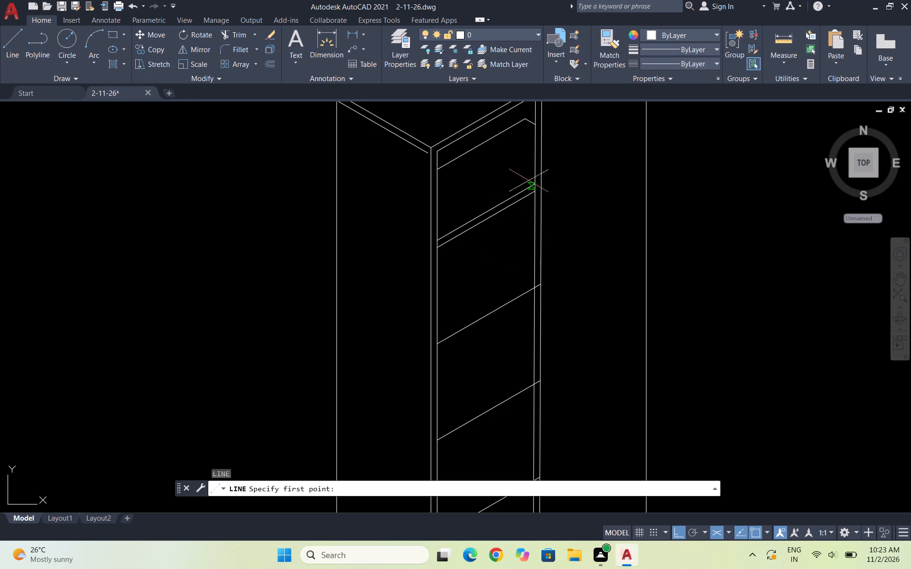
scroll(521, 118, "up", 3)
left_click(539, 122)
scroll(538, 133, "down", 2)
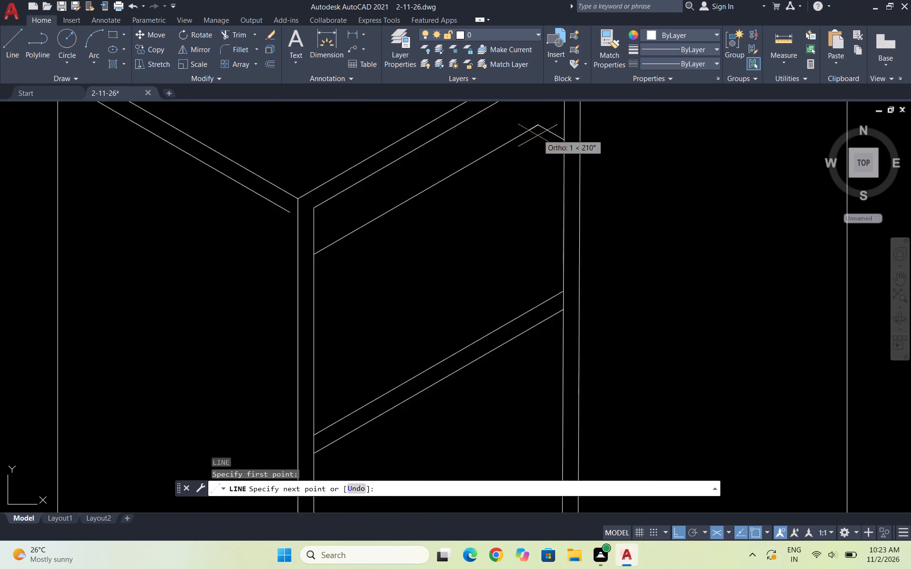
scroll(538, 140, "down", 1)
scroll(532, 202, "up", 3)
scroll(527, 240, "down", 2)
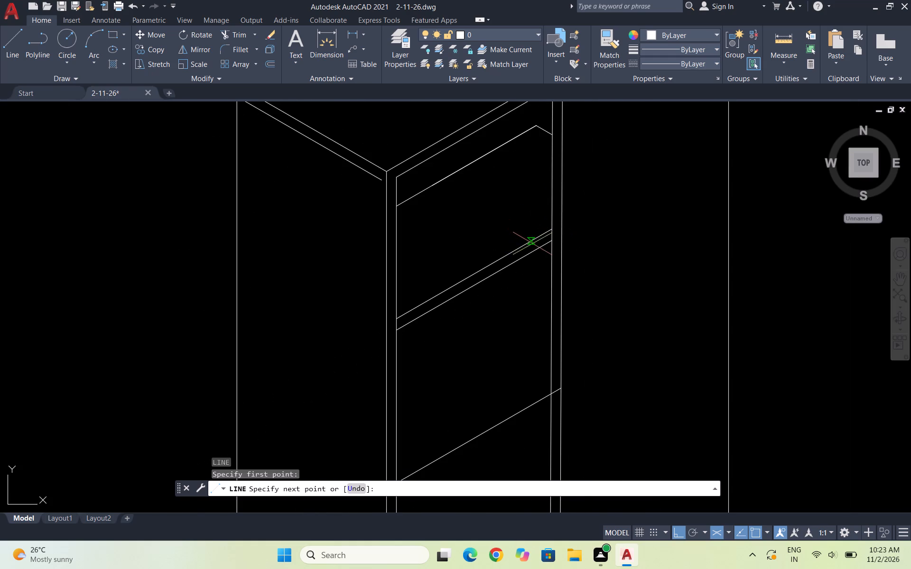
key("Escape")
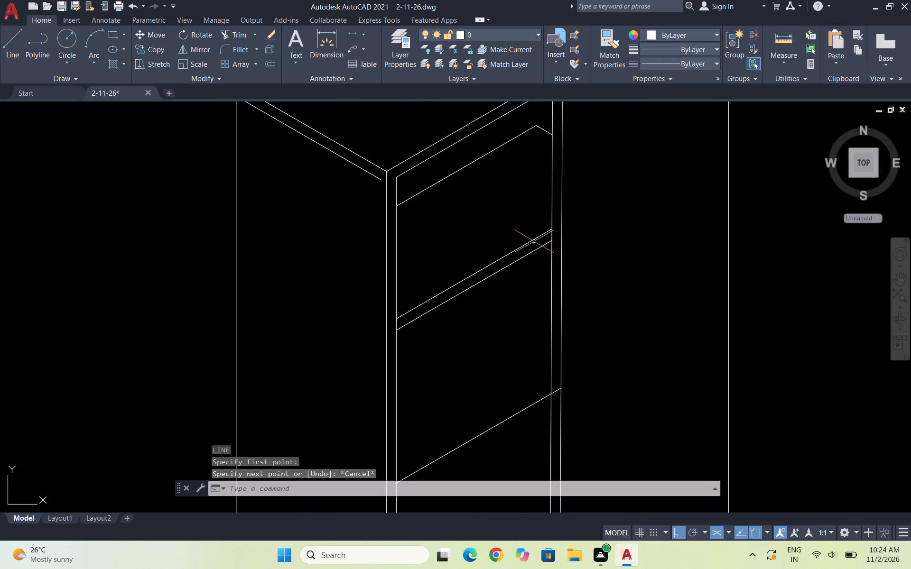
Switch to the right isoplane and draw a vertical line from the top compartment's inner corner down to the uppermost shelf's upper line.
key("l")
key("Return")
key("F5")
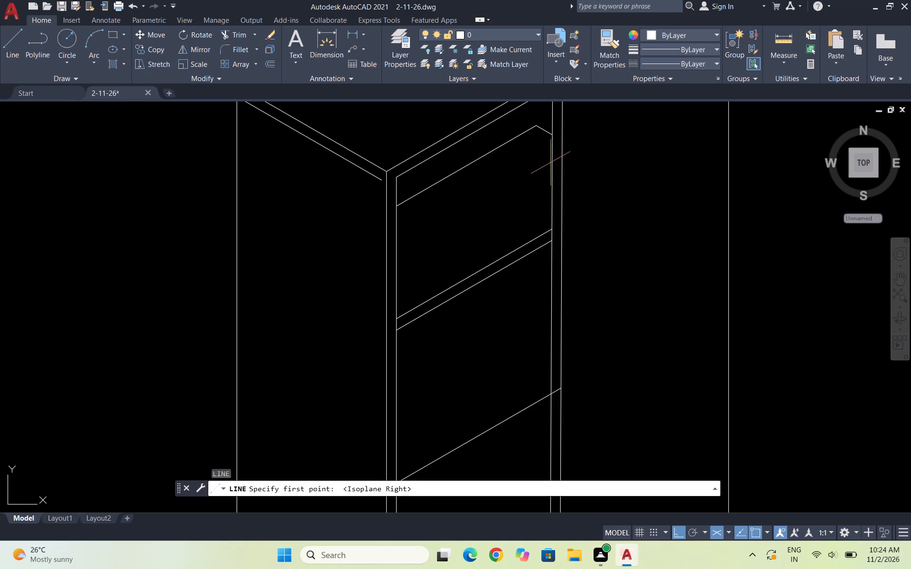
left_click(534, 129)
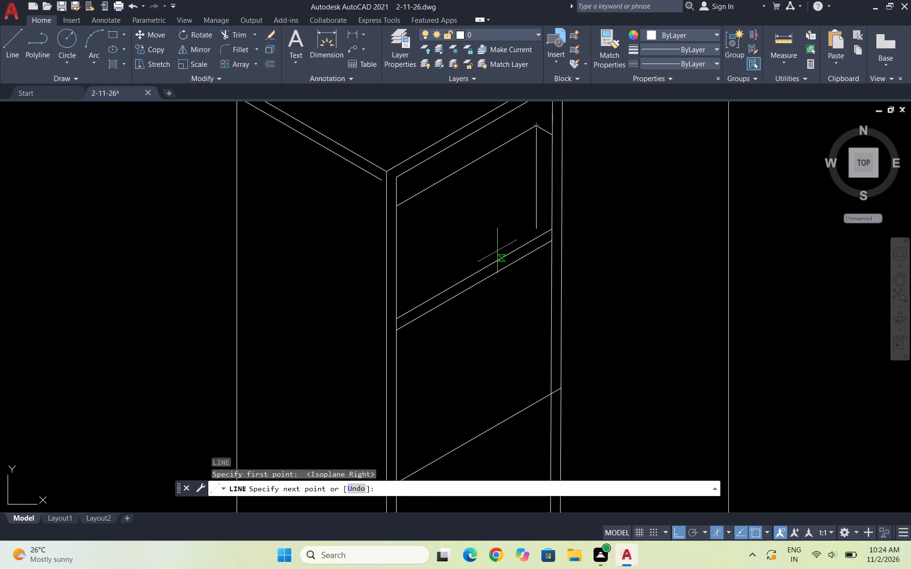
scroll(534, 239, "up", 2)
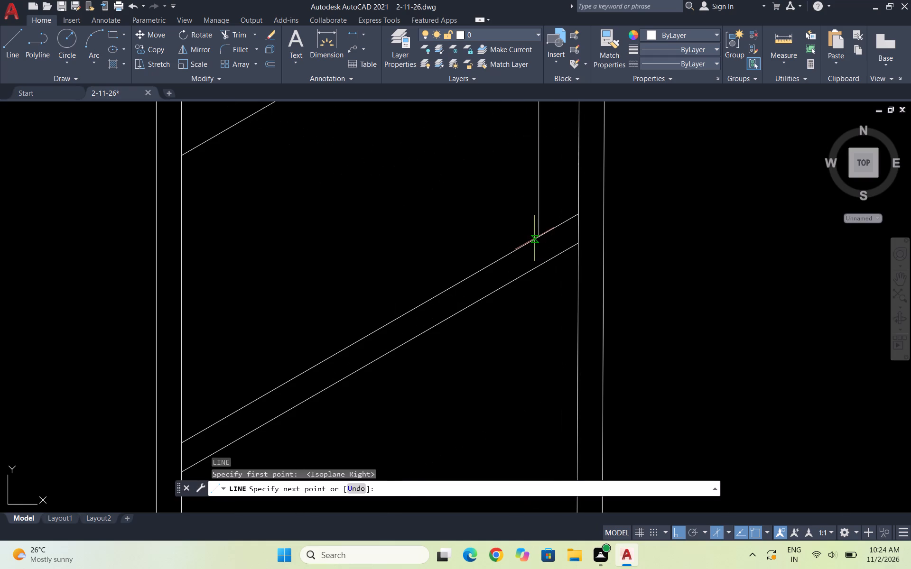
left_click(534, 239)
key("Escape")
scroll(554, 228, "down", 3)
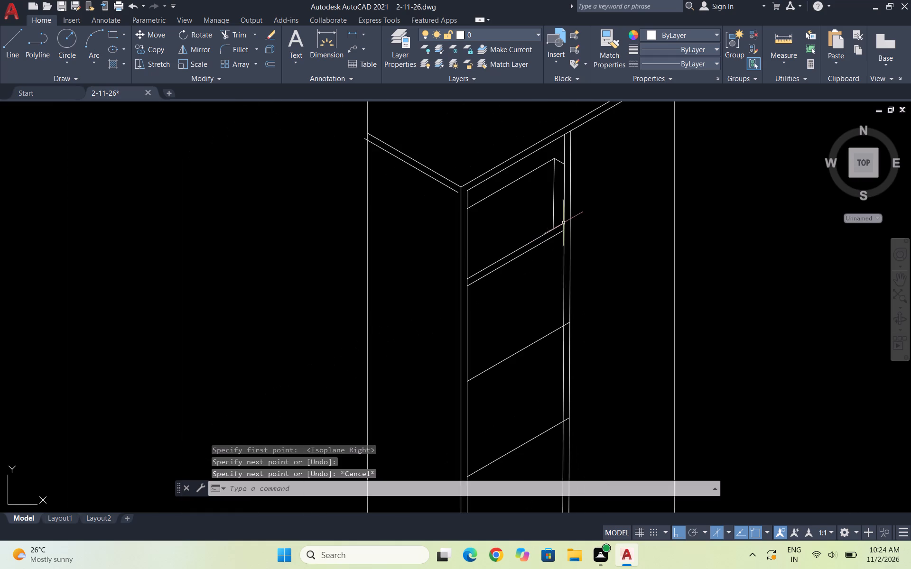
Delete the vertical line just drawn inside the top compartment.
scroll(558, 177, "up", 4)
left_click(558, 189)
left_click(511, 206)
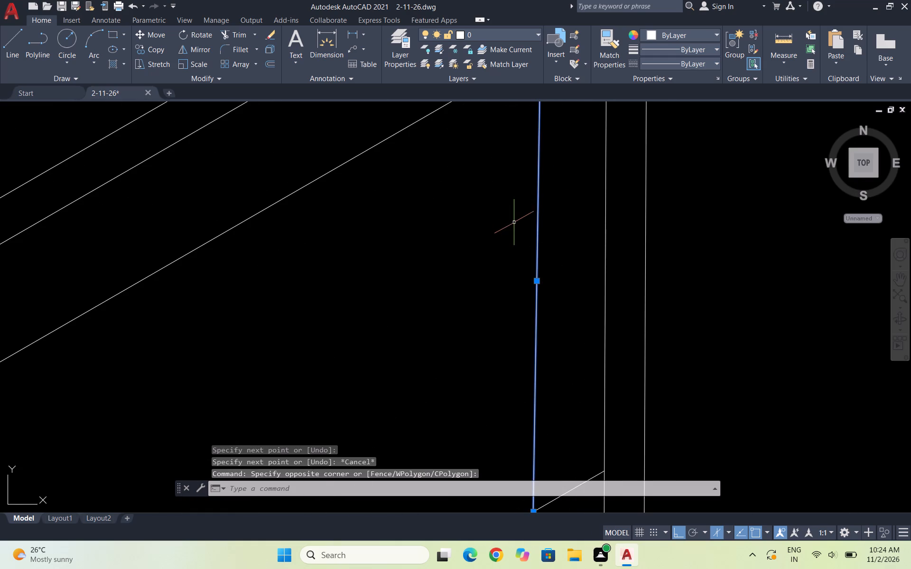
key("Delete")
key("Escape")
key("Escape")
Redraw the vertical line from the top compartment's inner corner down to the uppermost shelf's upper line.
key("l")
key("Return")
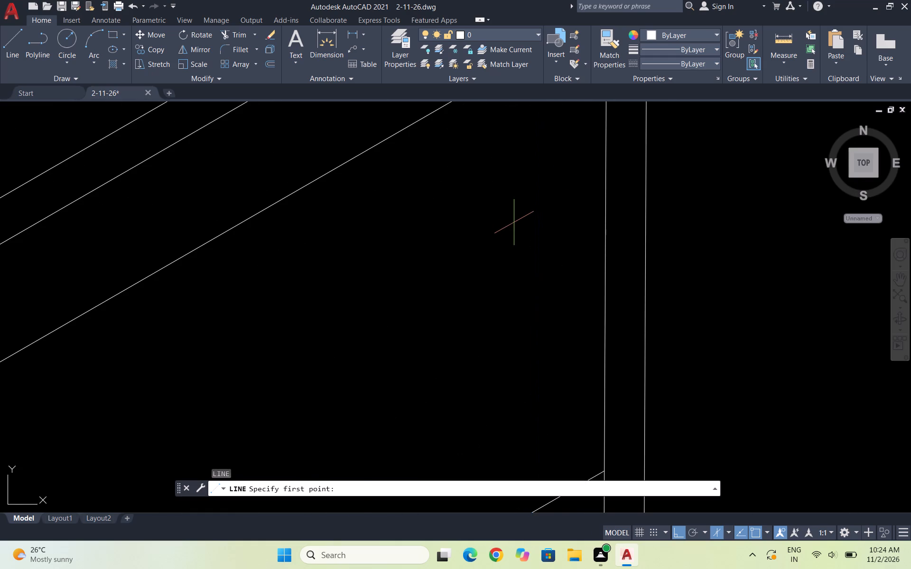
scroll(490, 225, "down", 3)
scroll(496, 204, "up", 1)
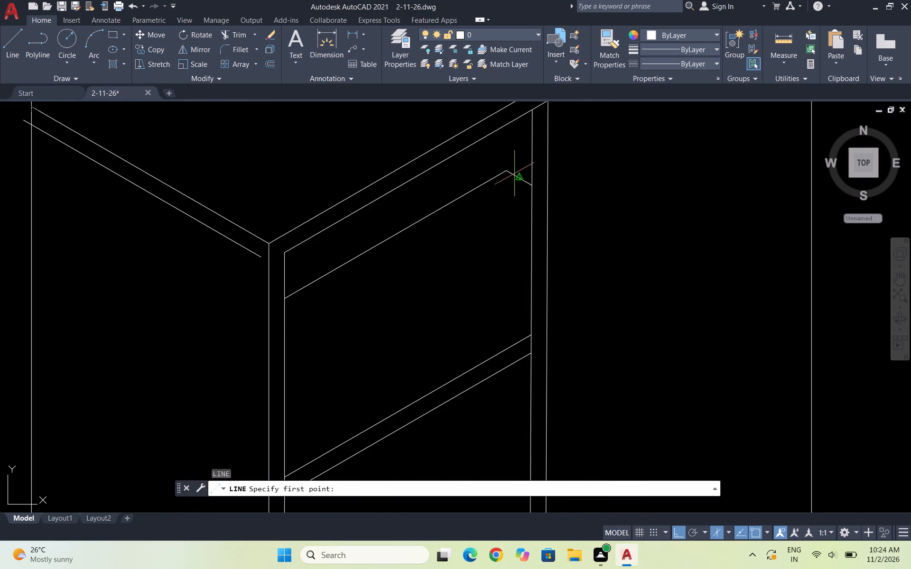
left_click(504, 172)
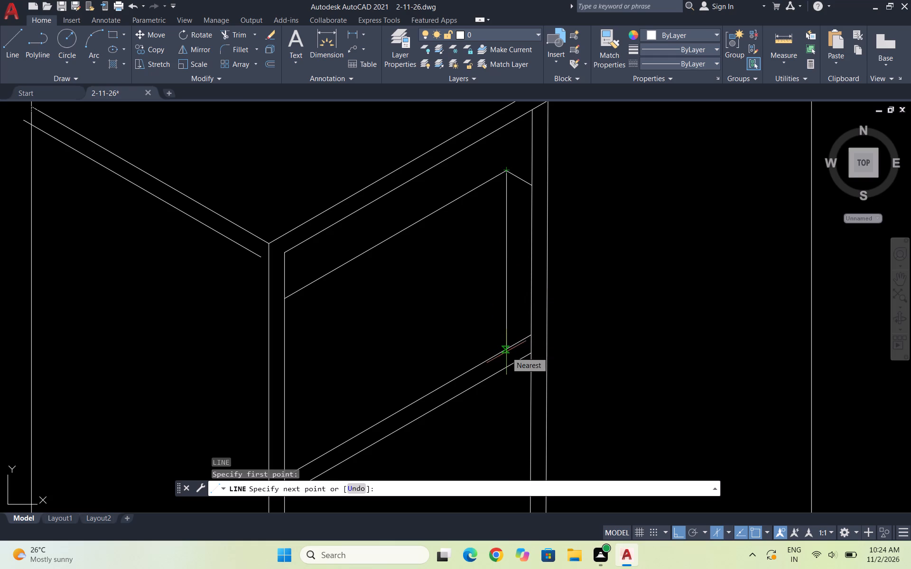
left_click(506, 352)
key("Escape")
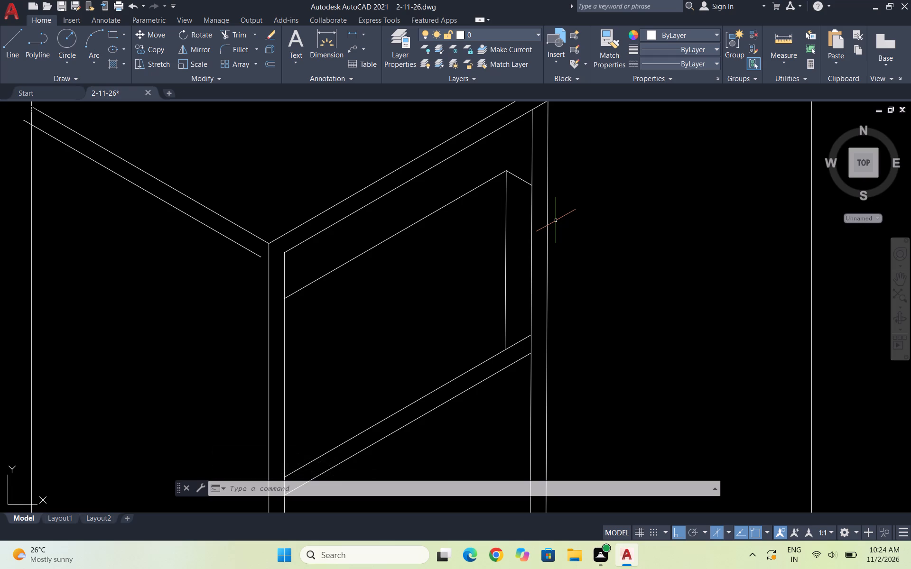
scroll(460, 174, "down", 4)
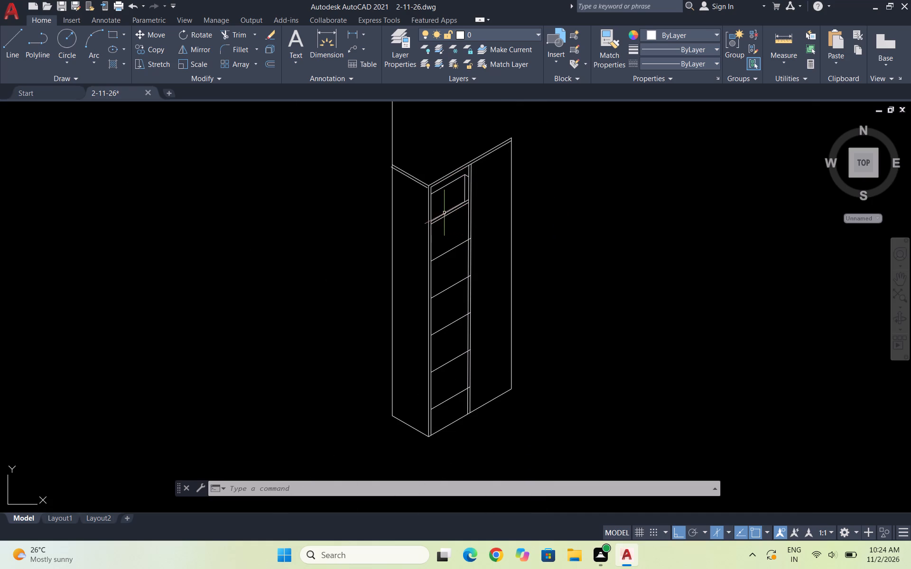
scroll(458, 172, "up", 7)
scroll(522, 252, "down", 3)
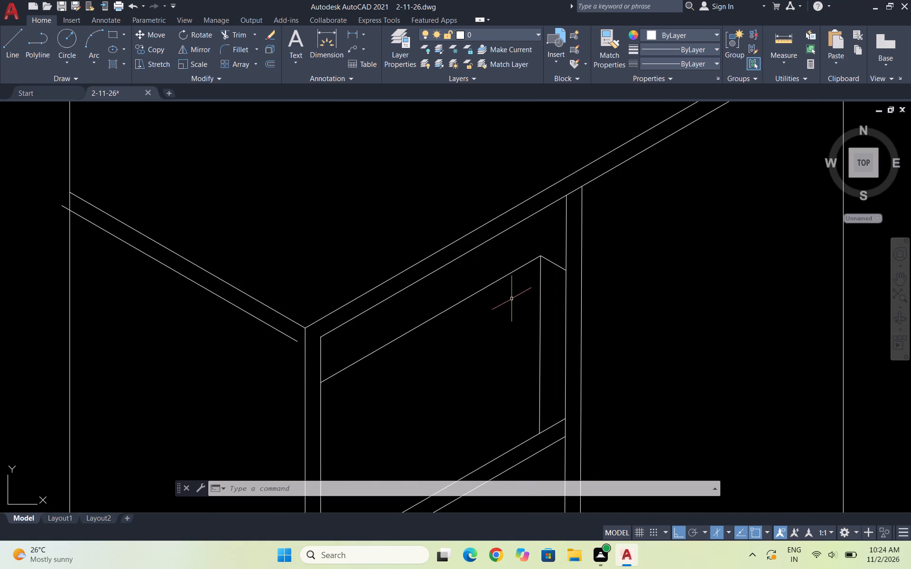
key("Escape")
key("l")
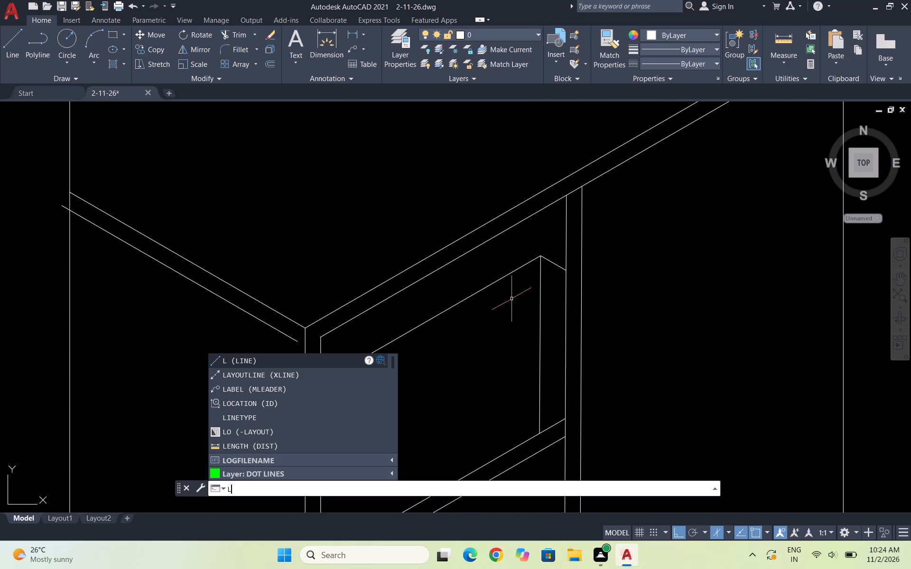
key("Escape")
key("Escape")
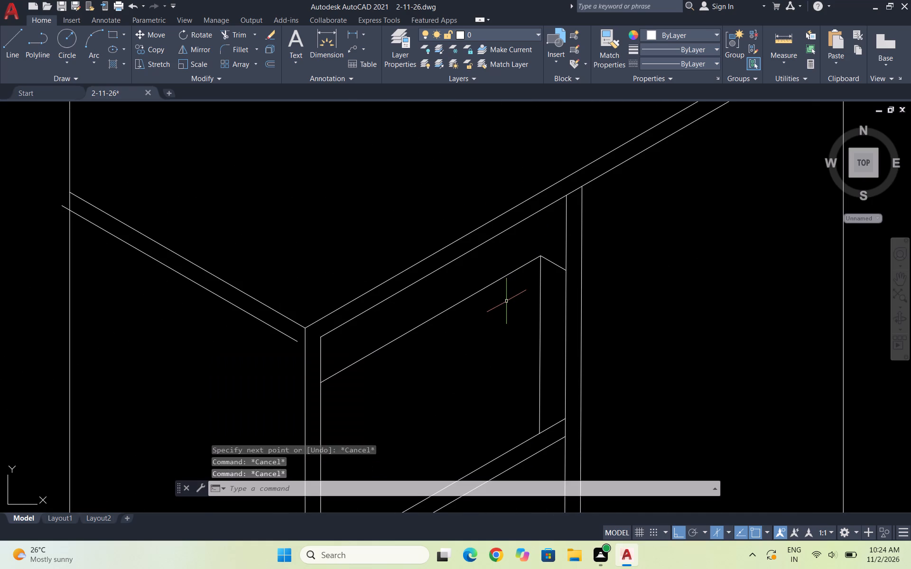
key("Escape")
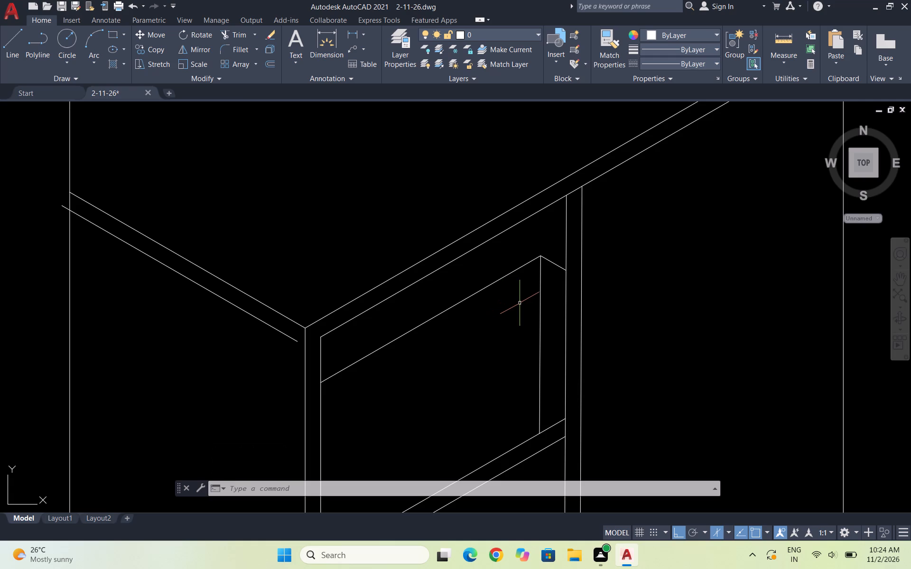
Delete the vertical line, the short return line and the 30° line inside the top compartment.
scroll(547, 263, "up", 2)
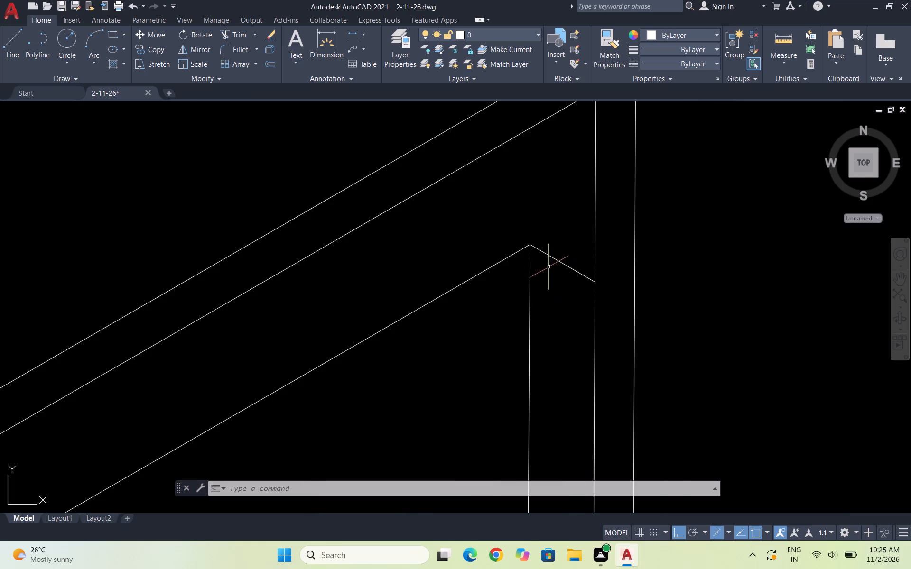
scroll(552, 258, "up", 2)
left_click(558, 250)
left_click(472, 332)
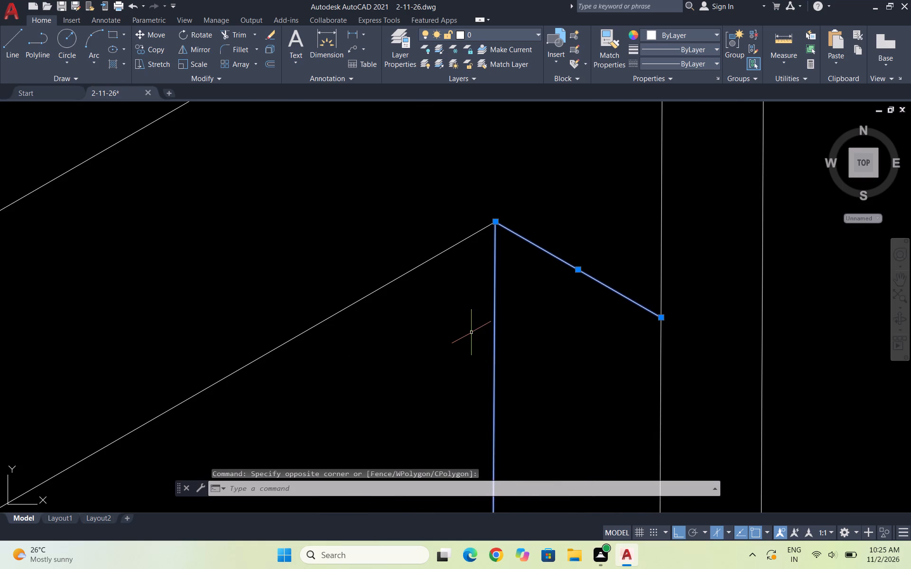
key("Delete")
scroll(539, 227, "down", 2)
key("Escape")
left_click_drag(540, 262, 539, 256)
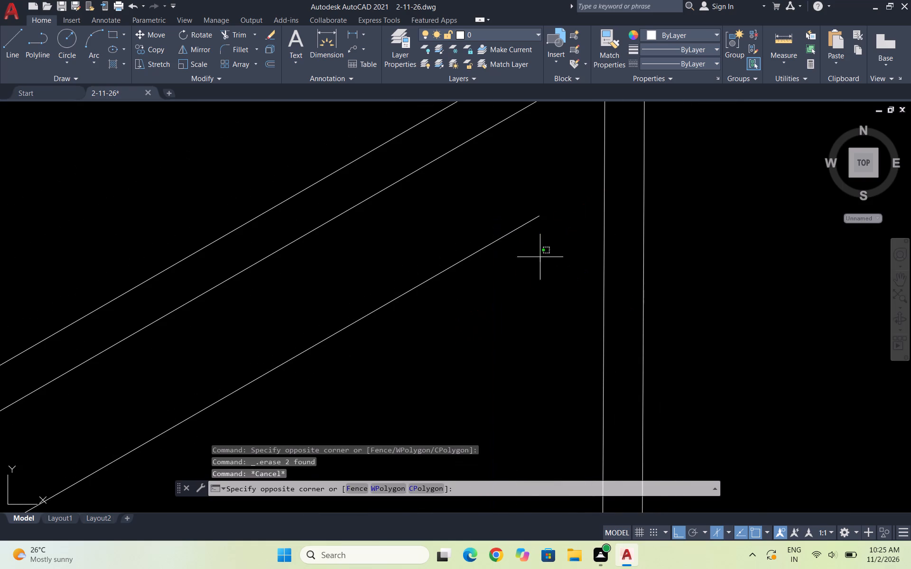
left_click_drag(539, 256, 531, 248)
left_click(463, 205)
key("Delete")
key("Escape")
key("Escape")
Draw a 30° line just below the top rail, from the corner post's inner edge to the divider's inner edge.
key("l")
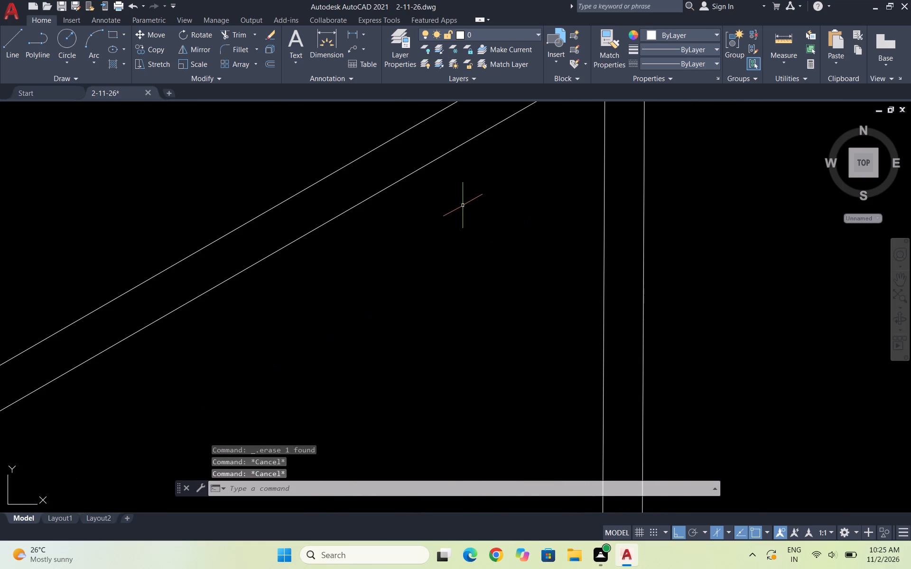
key("Return")
scroll(506, 195, "down", 3)
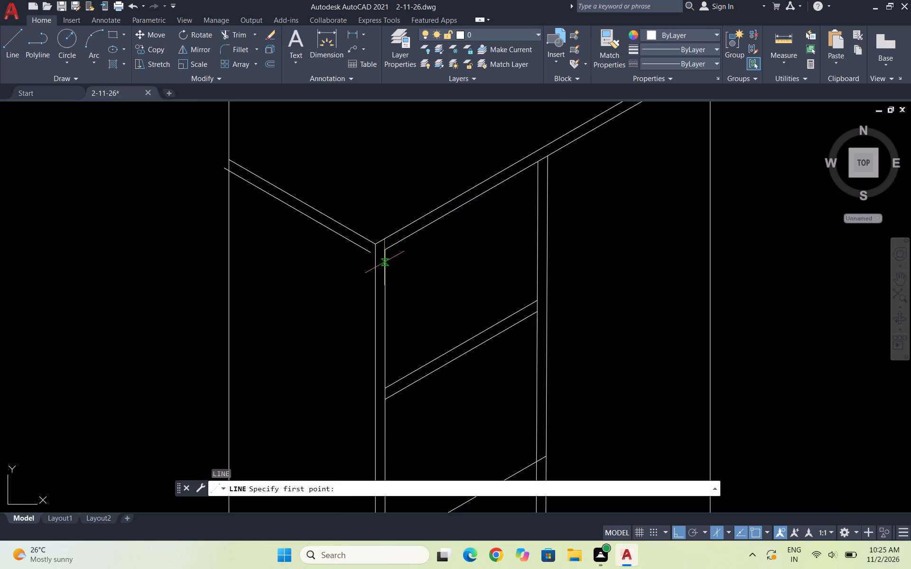
scroll(384, 262, "up", 3)
left_click(380, 292)
scroll(385, 288, "down", 2)
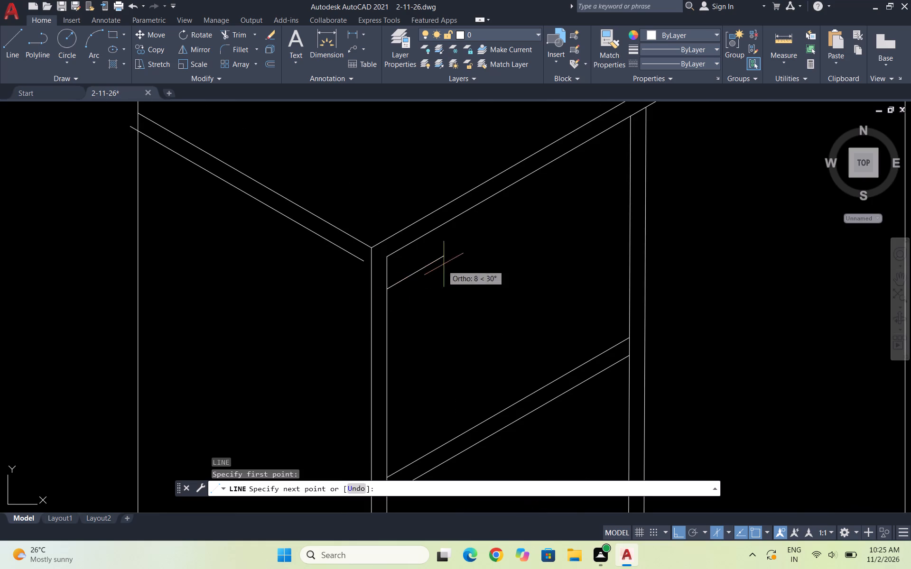
scroll(613, 138, "up", 2)
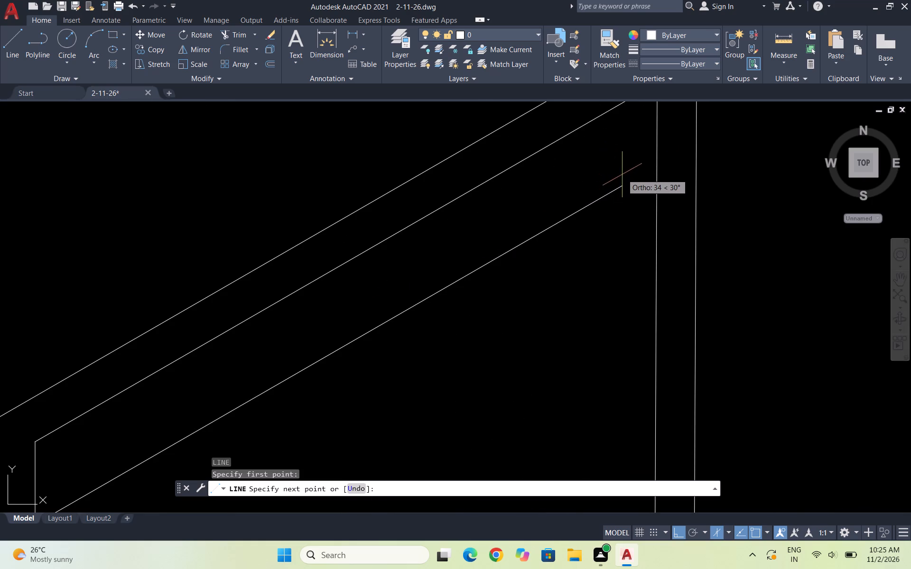
left_click(657, 161)
key("Escape")
scroll(579, 196, "down", 2)
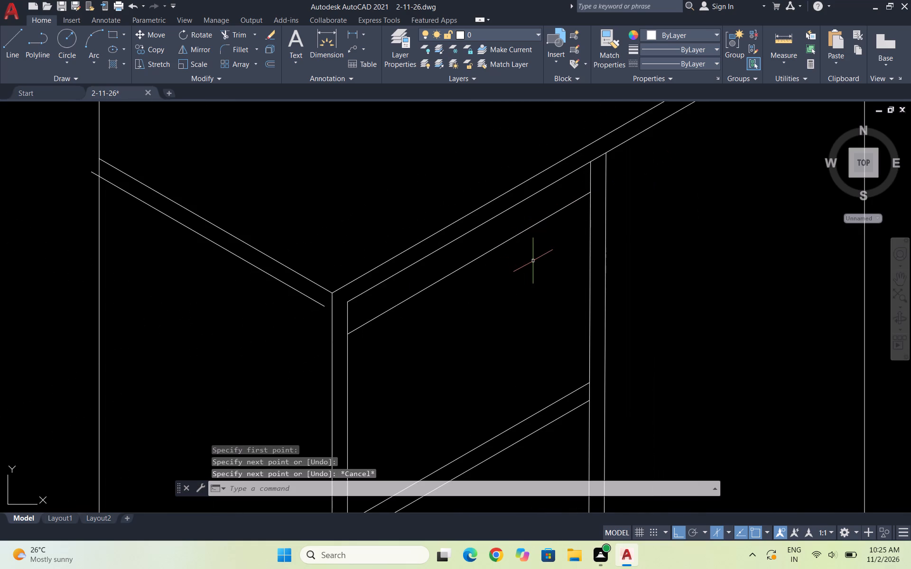
key("Escape")
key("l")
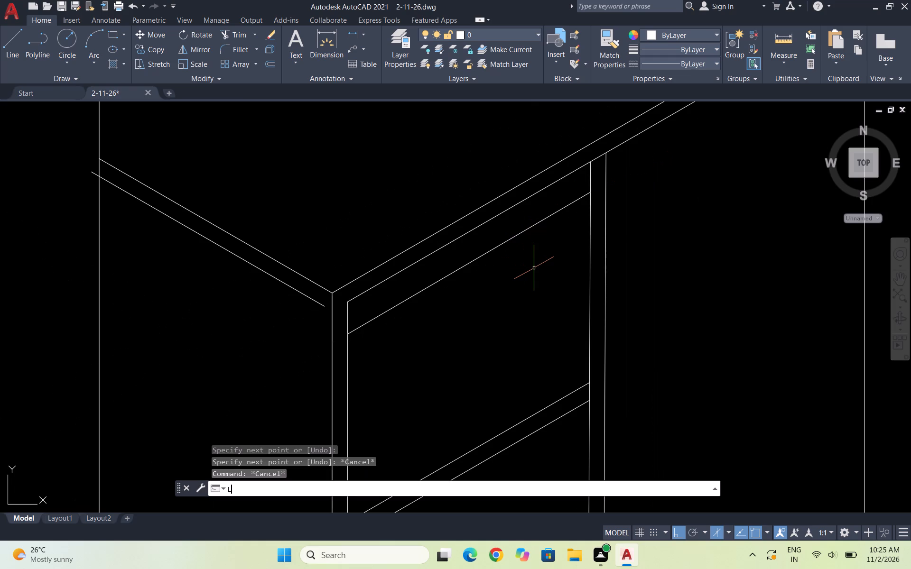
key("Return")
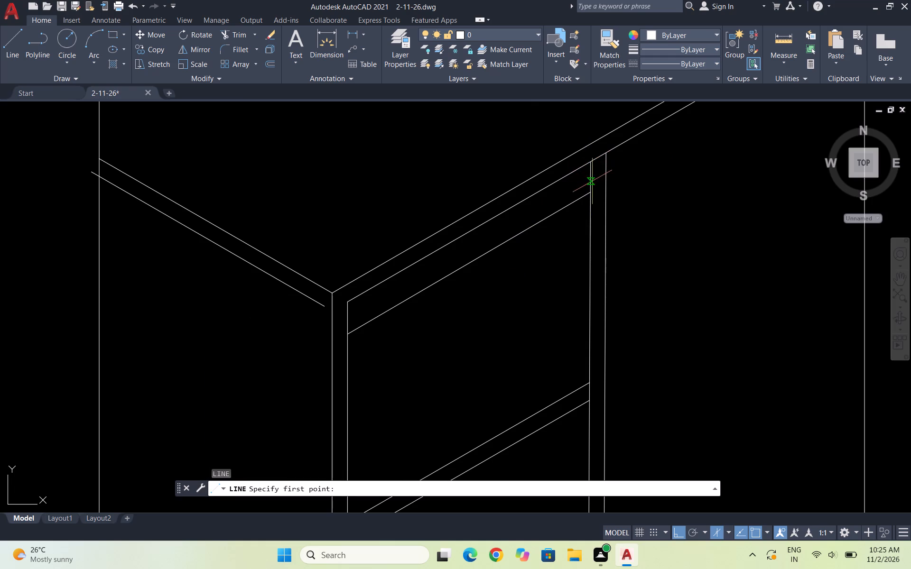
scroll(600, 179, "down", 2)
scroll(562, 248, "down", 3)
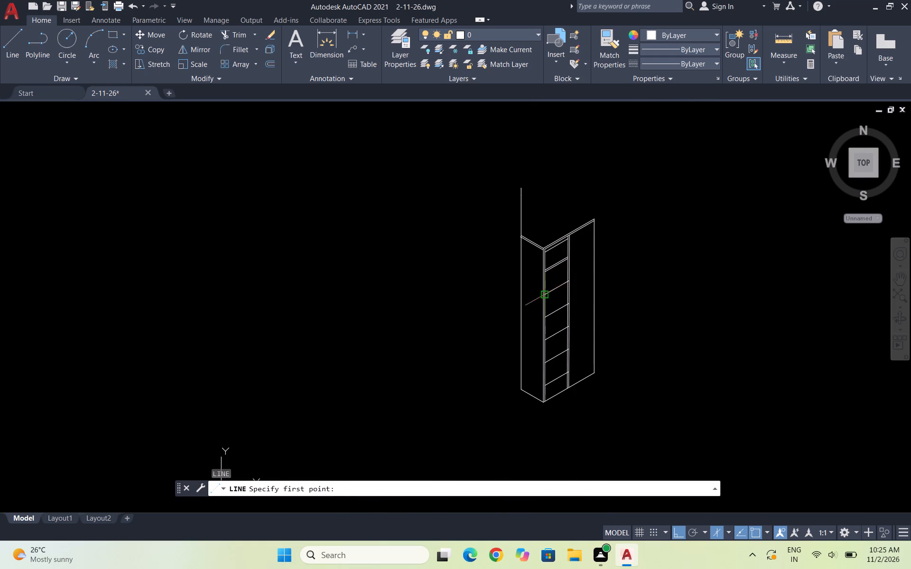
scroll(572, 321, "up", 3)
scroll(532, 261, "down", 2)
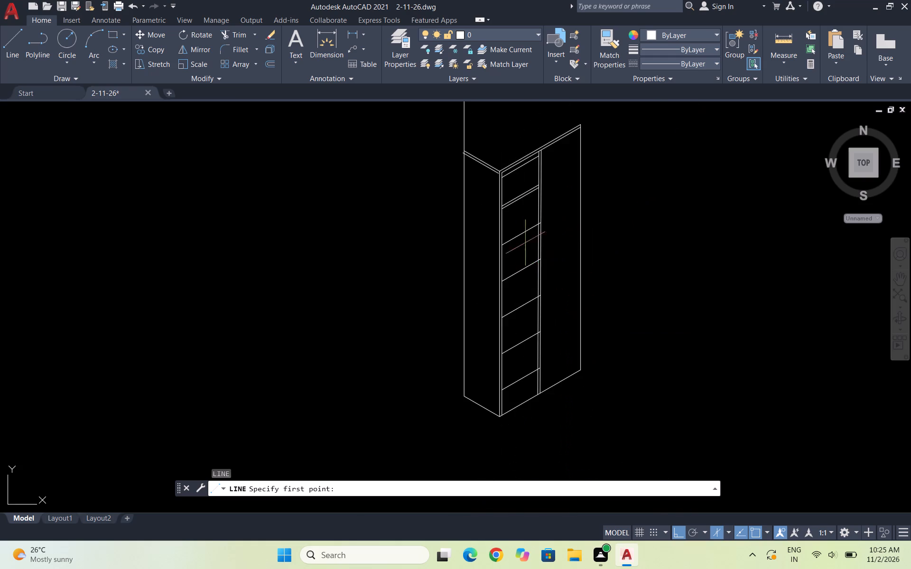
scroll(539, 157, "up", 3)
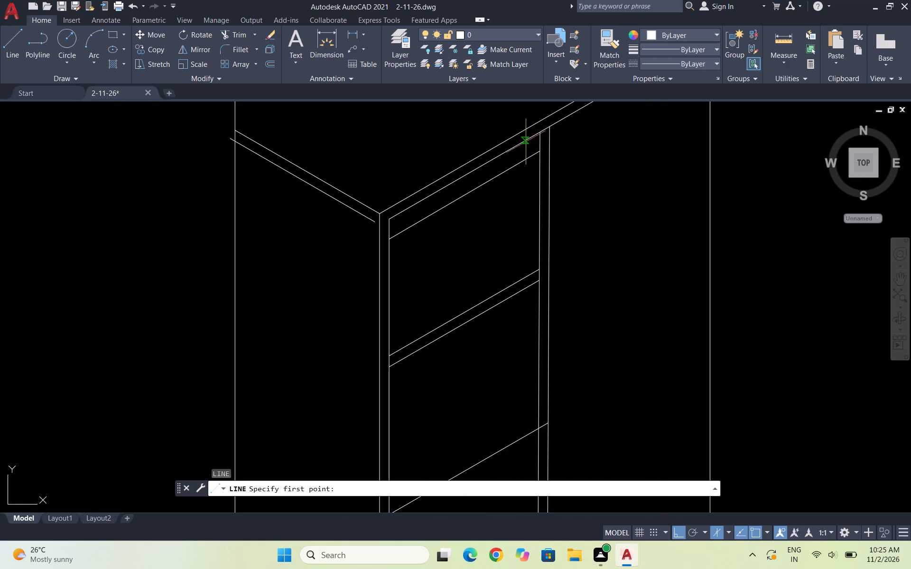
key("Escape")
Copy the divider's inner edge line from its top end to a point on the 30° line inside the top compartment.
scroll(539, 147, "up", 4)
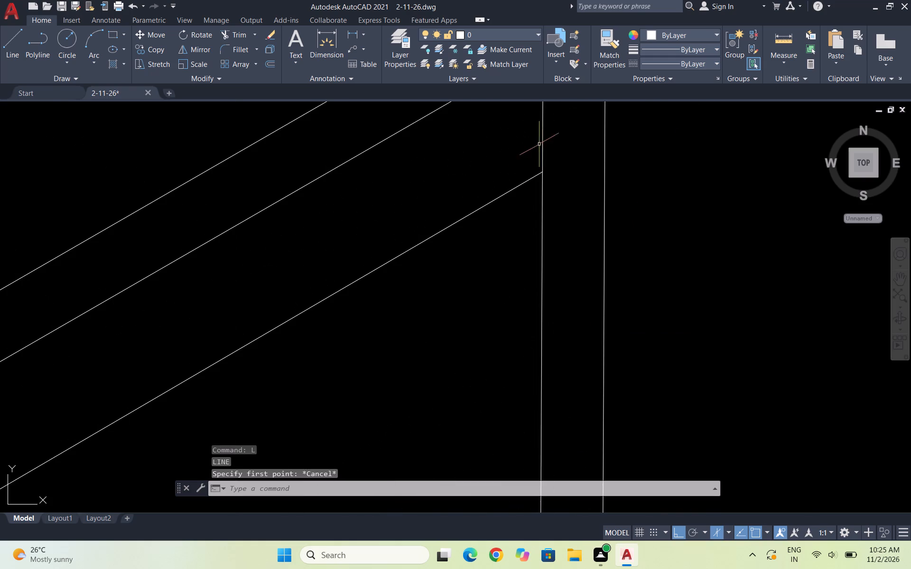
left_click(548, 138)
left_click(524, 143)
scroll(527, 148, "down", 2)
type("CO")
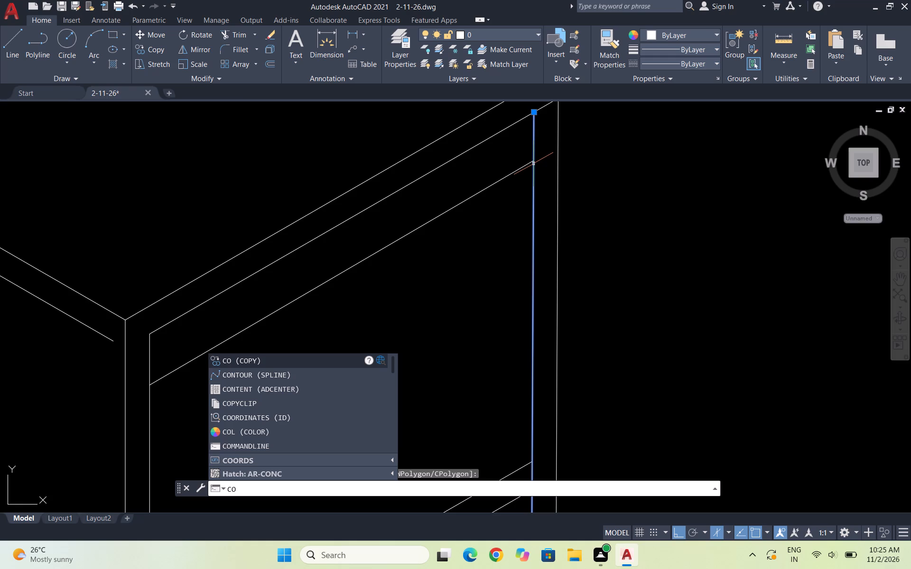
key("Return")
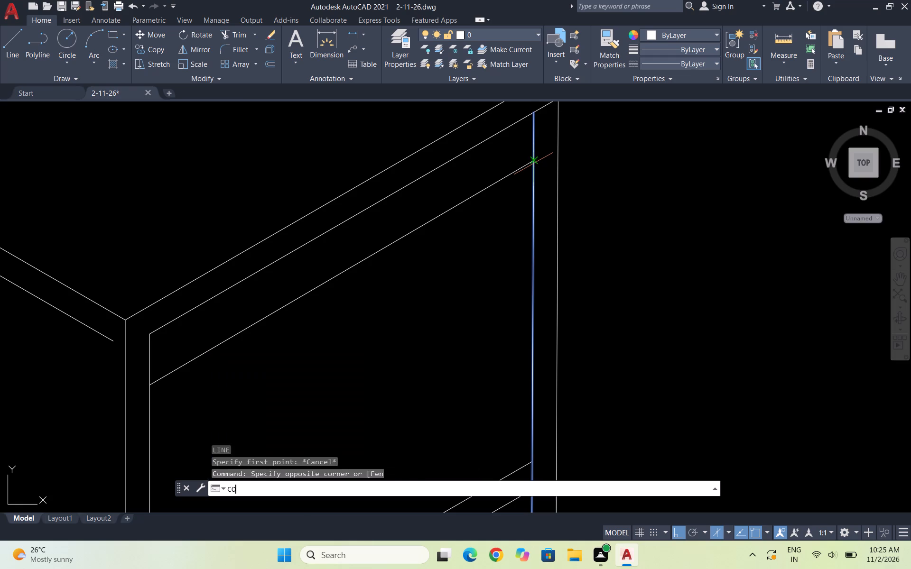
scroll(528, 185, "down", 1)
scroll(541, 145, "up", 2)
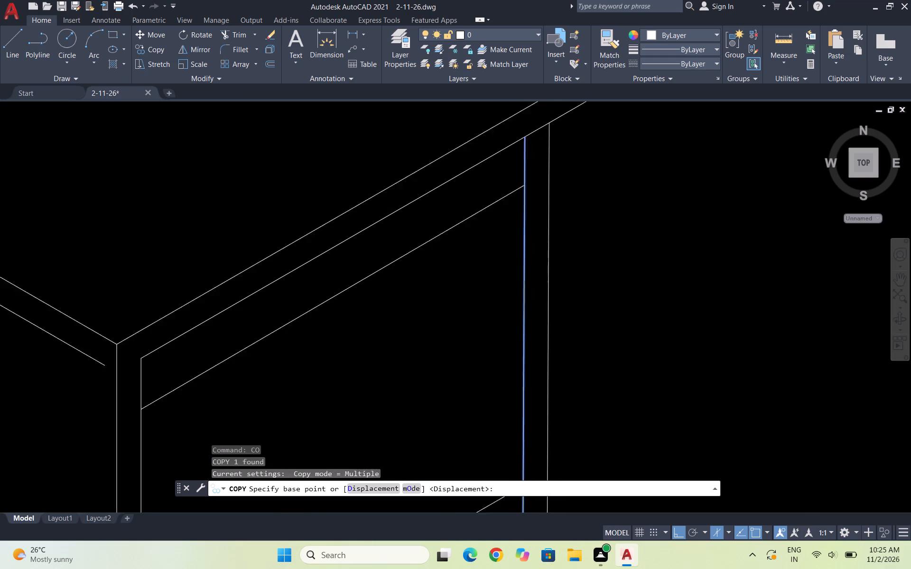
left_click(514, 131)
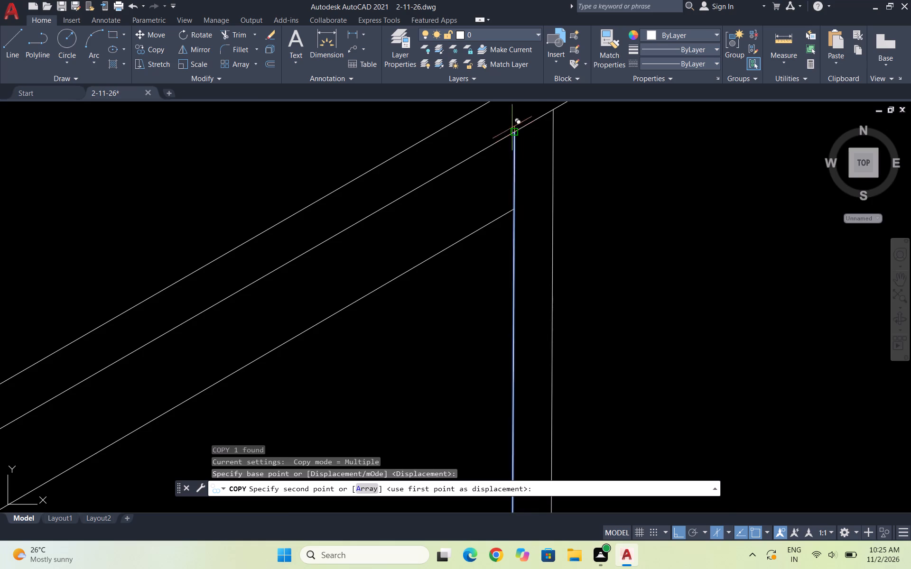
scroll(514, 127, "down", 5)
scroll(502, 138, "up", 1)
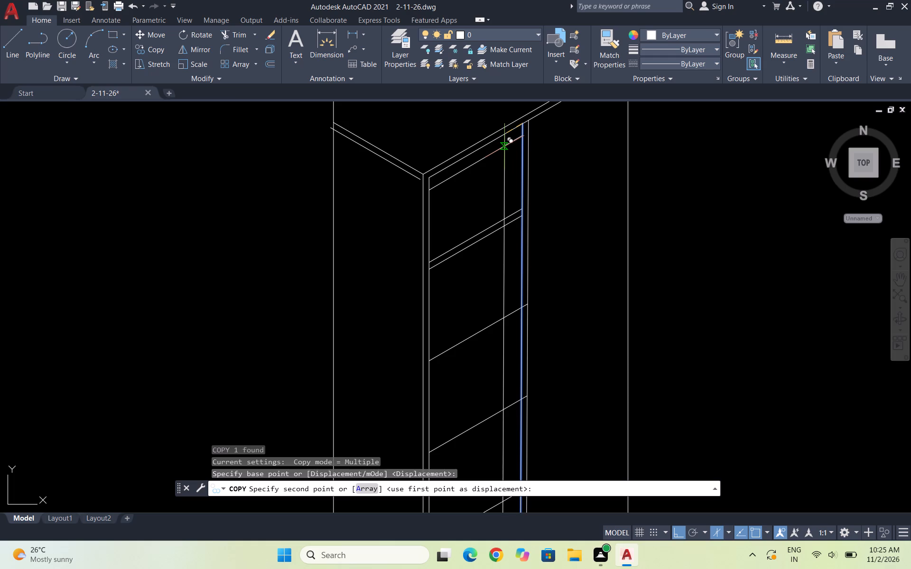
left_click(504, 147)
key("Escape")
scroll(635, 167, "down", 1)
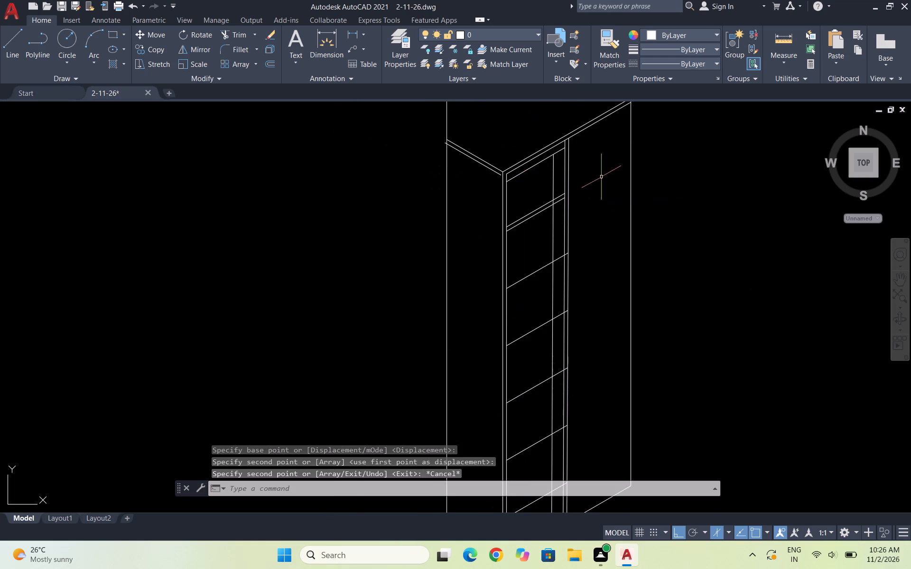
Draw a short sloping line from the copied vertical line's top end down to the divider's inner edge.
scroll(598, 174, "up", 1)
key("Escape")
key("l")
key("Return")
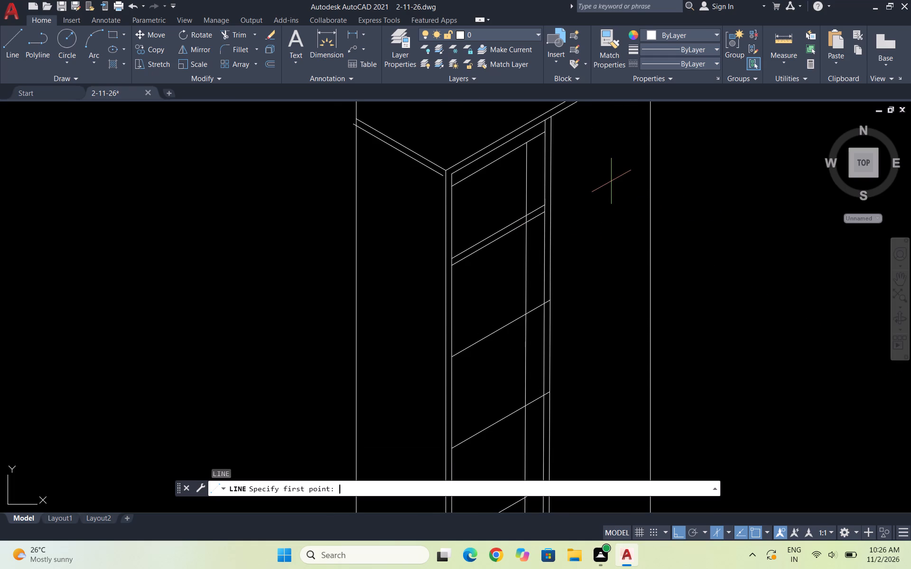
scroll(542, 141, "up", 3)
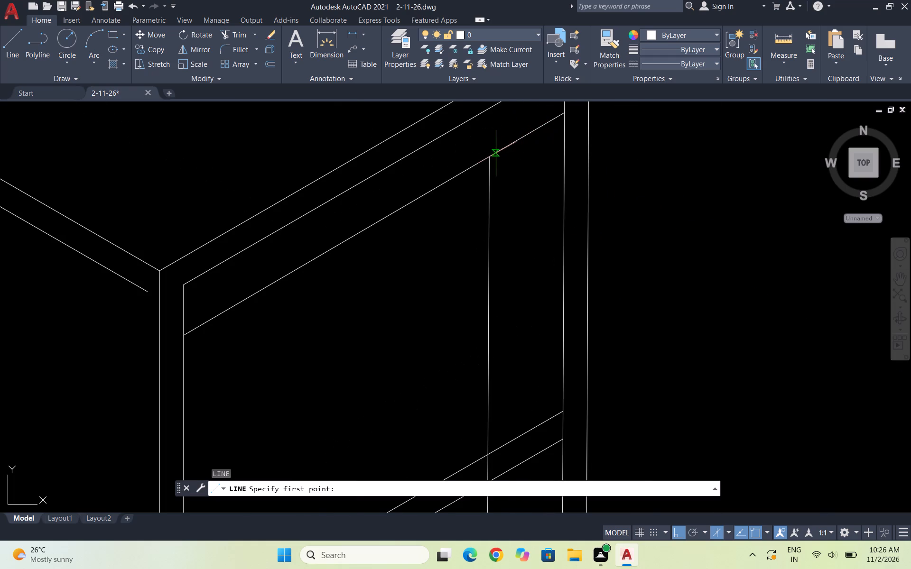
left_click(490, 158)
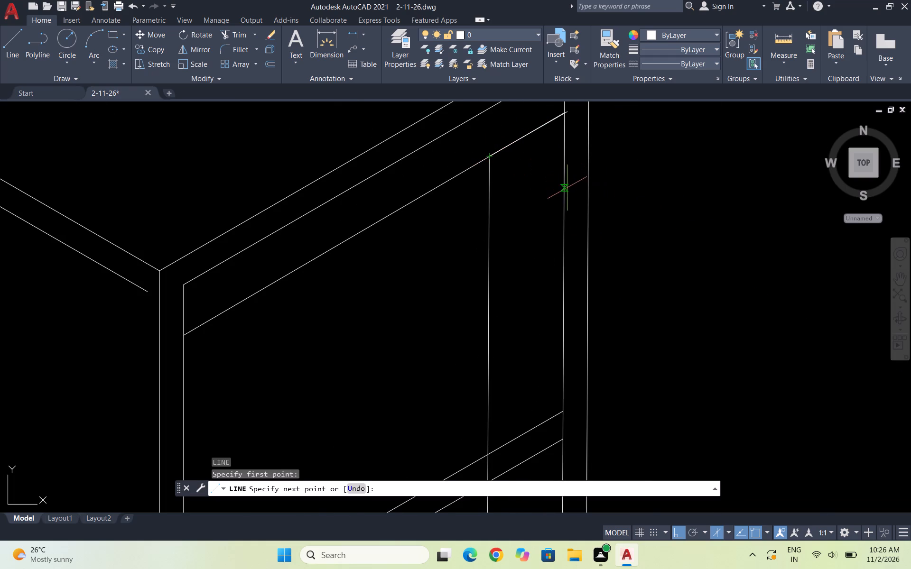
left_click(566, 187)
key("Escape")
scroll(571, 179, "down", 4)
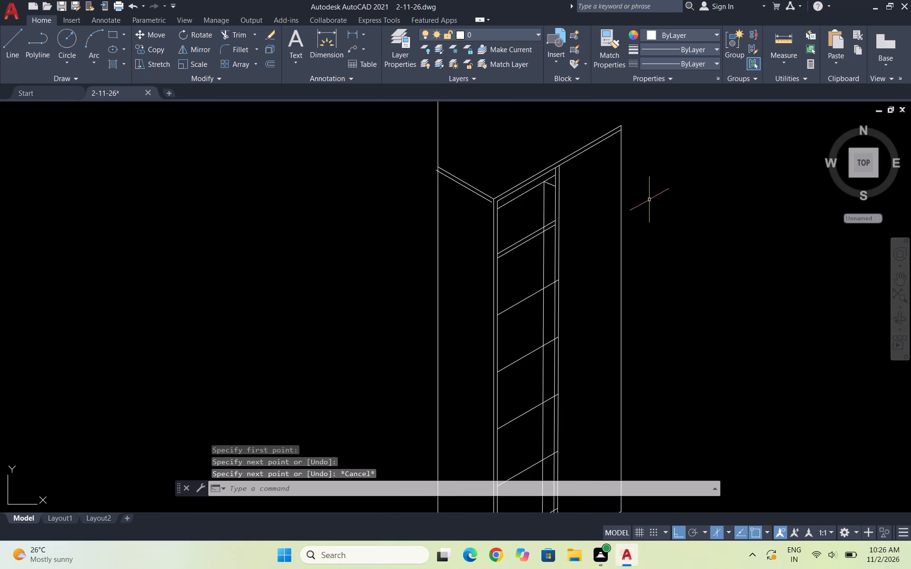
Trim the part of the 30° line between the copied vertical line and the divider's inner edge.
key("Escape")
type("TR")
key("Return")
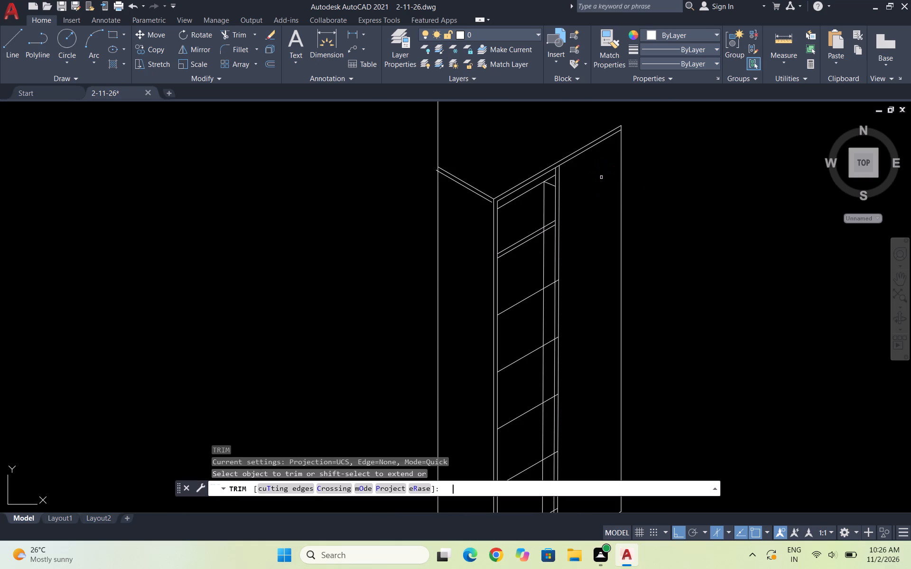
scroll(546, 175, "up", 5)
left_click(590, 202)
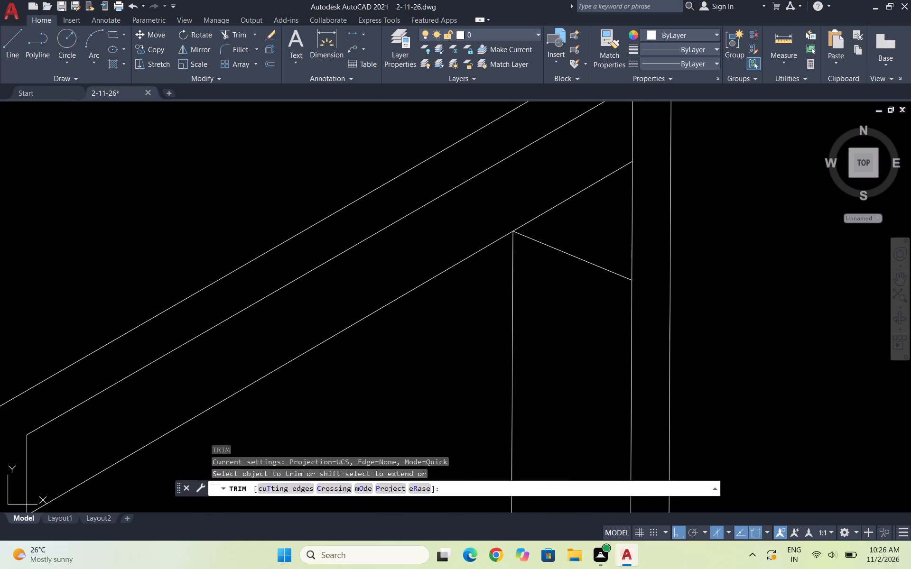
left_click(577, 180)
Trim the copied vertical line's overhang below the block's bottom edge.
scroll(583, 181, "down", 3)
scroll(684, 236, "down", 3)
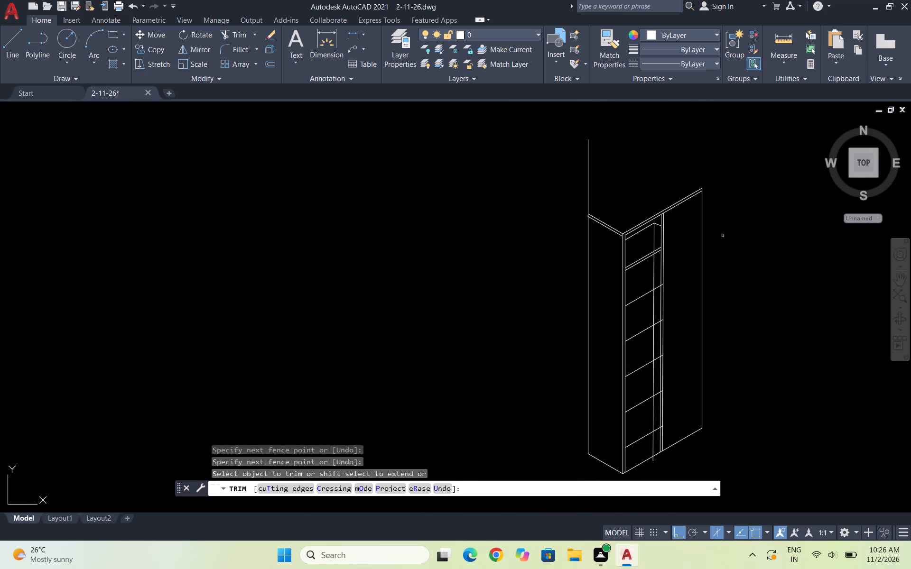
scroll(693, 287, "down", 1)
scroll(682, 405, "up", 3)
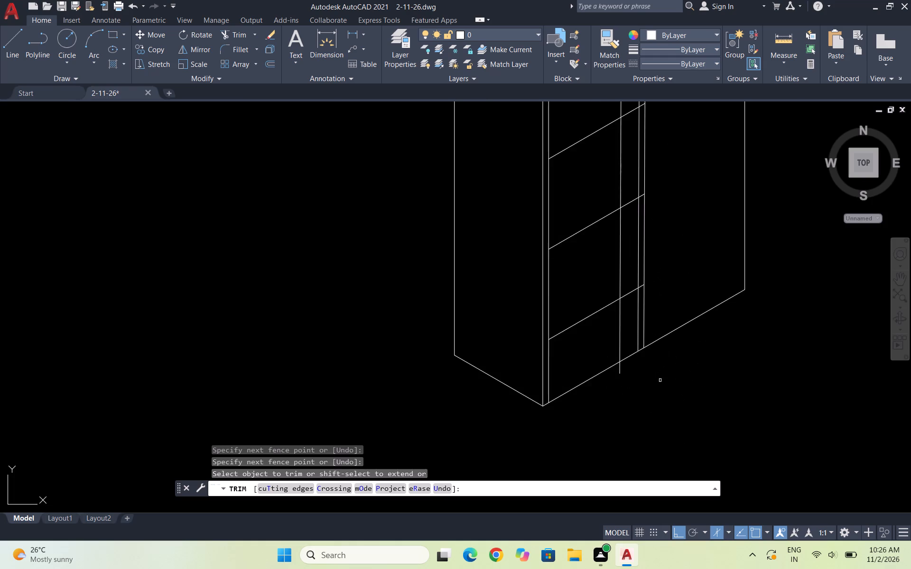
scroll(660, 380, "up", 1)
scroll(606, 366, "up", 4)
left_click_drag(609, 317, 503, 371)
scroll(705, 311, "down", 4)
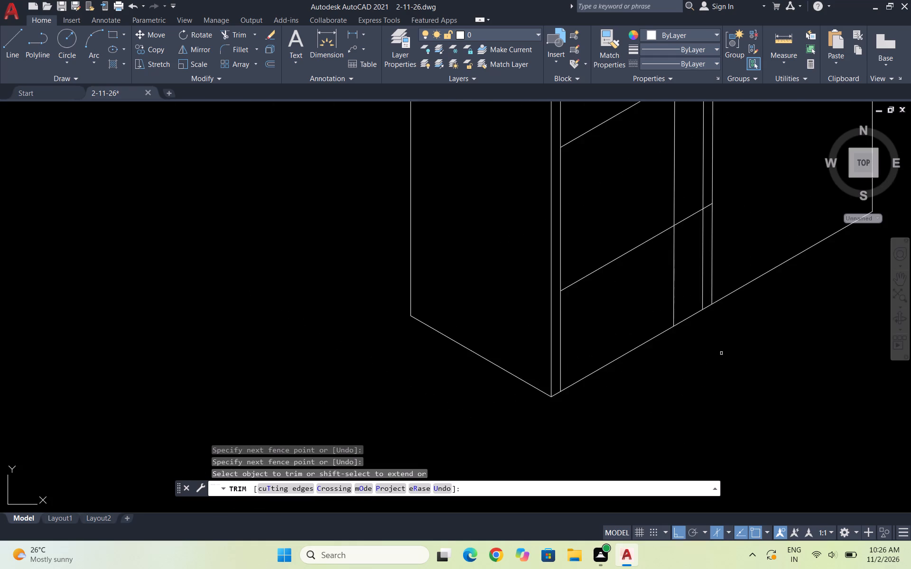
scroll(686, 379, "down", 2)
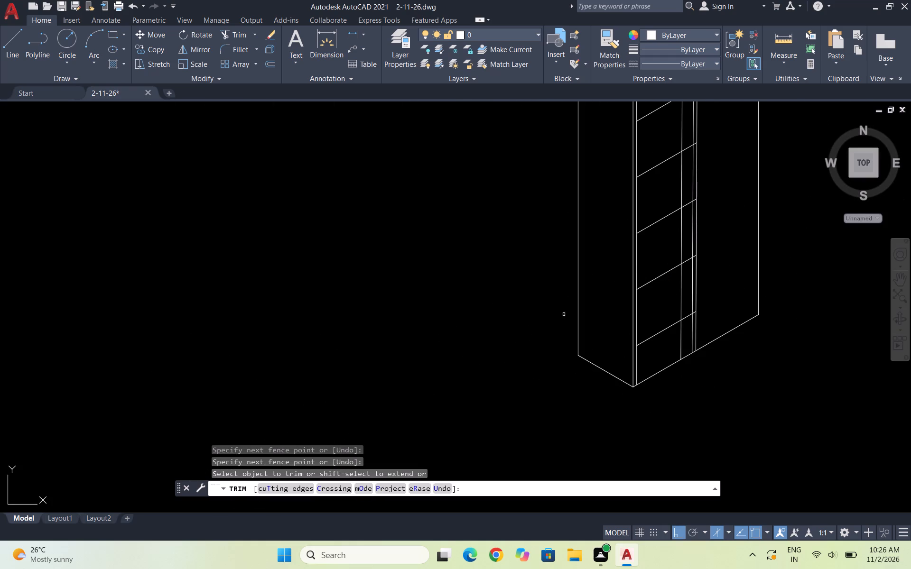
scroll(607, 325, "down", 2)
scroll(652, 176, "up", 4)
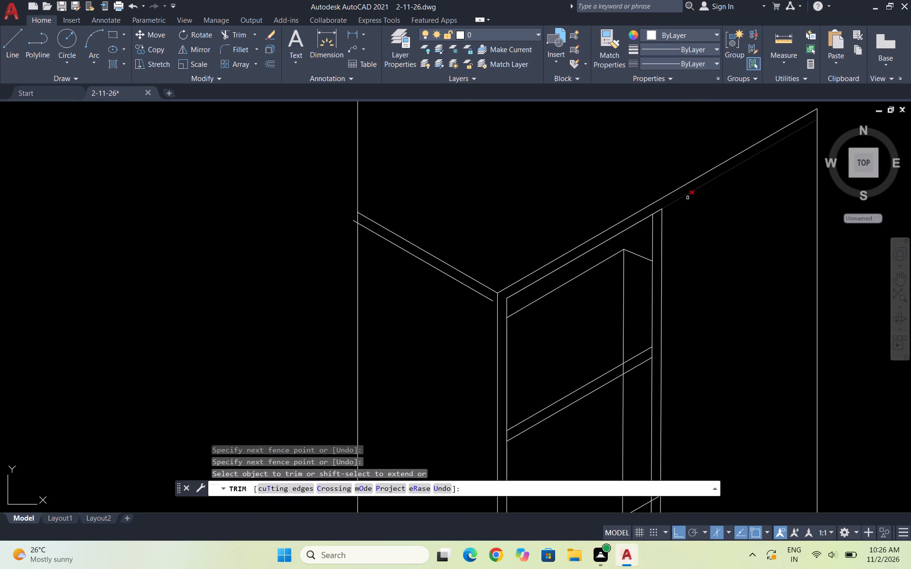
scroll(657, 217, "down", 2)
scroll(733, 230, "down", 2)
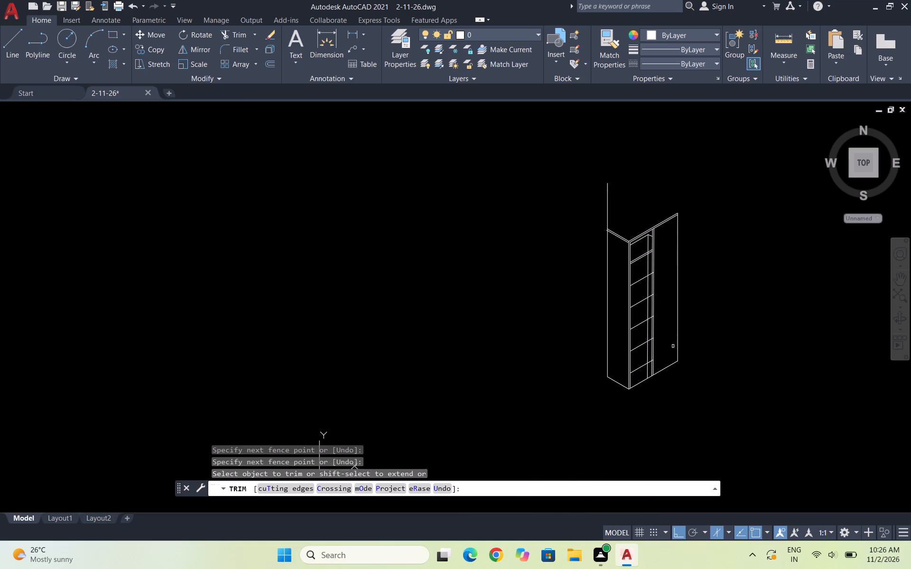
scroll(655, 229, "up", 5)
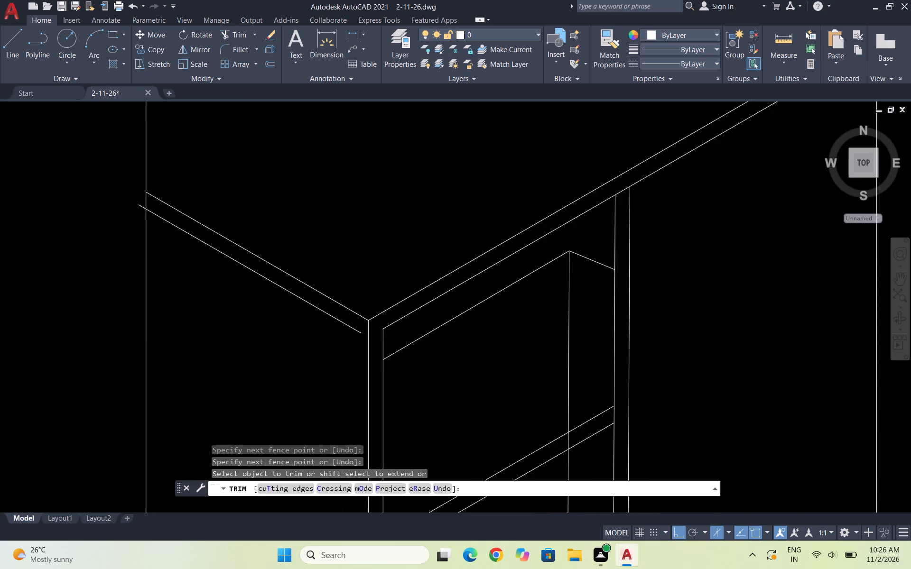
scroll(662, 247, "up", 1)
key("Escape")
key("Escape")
Delete the 30° line, the copied vertical line and the short sloping line inside the top compartment.
scroll(534, 252, "up", 3)
left_click_drag(568, 255, 535, 266)
left_click(345, 308)
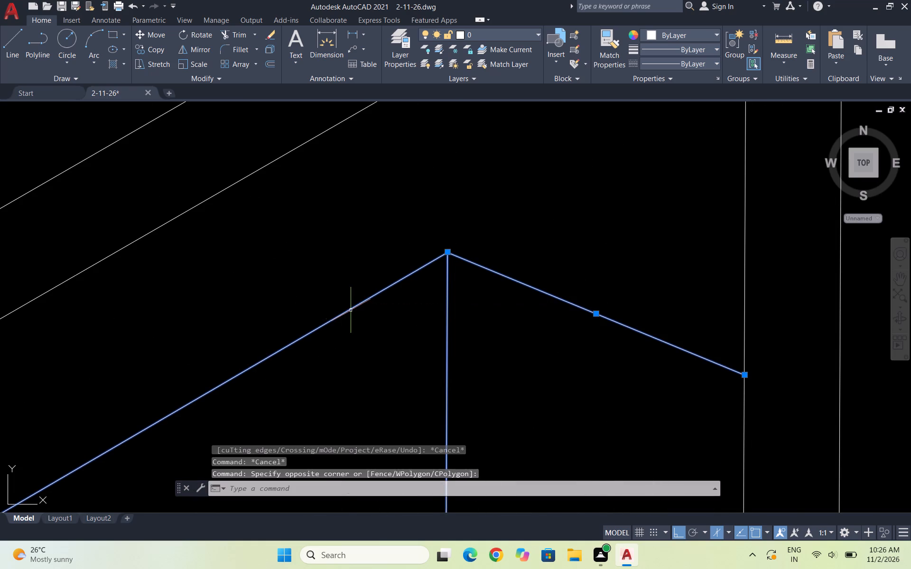
key("Delete")
key("Delete")
key("Delete")
key("Delete")
key("Escape")
key("Escape")
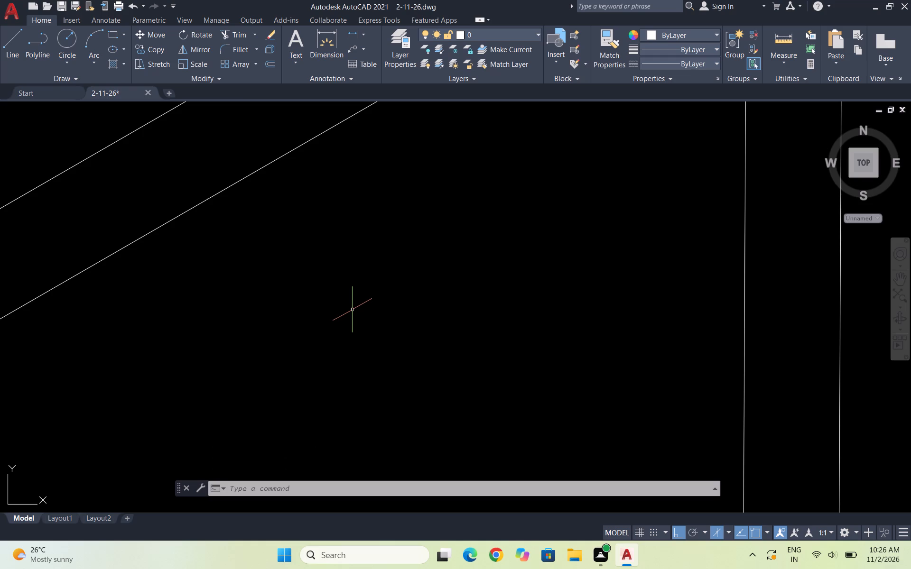
scroll(364, 309, "down", 4)
scroll(483, 227, "down", 3)
key("Escape")
key("Escape")
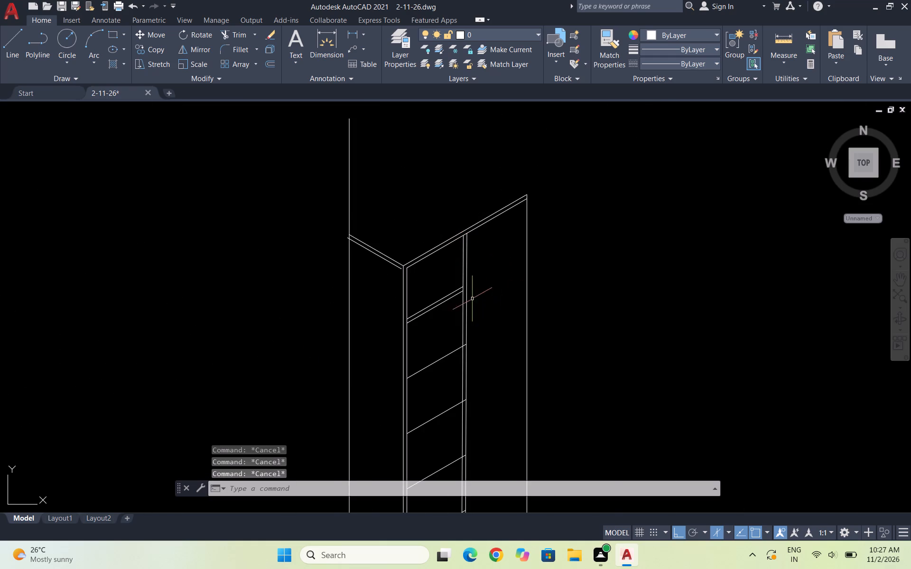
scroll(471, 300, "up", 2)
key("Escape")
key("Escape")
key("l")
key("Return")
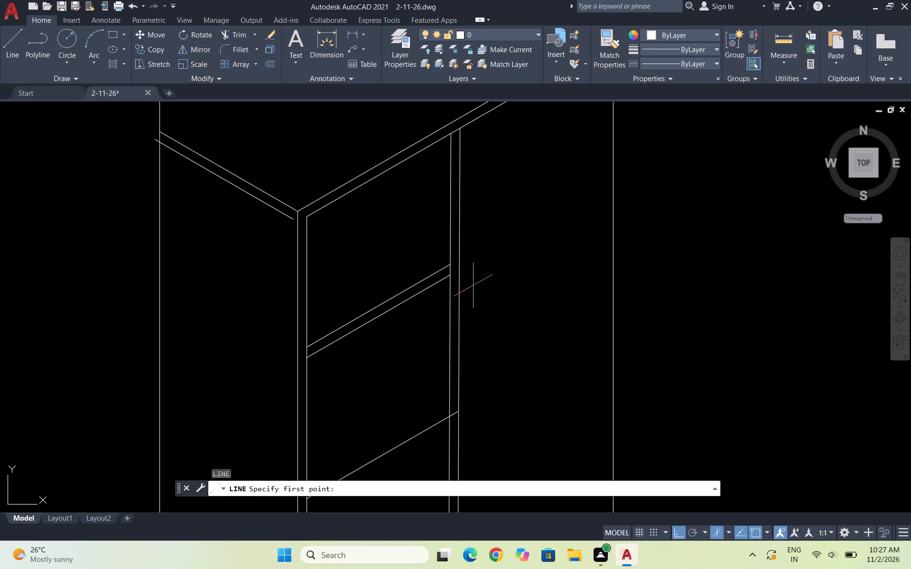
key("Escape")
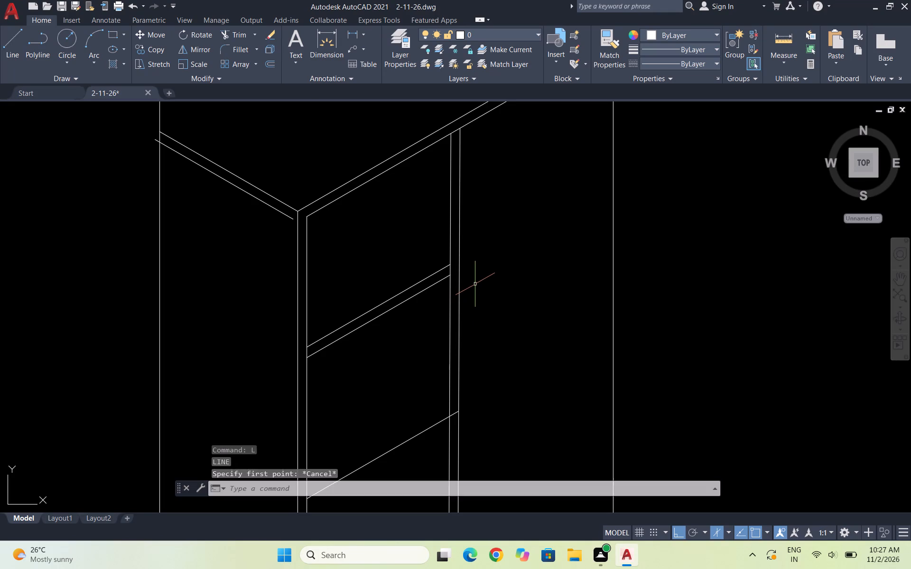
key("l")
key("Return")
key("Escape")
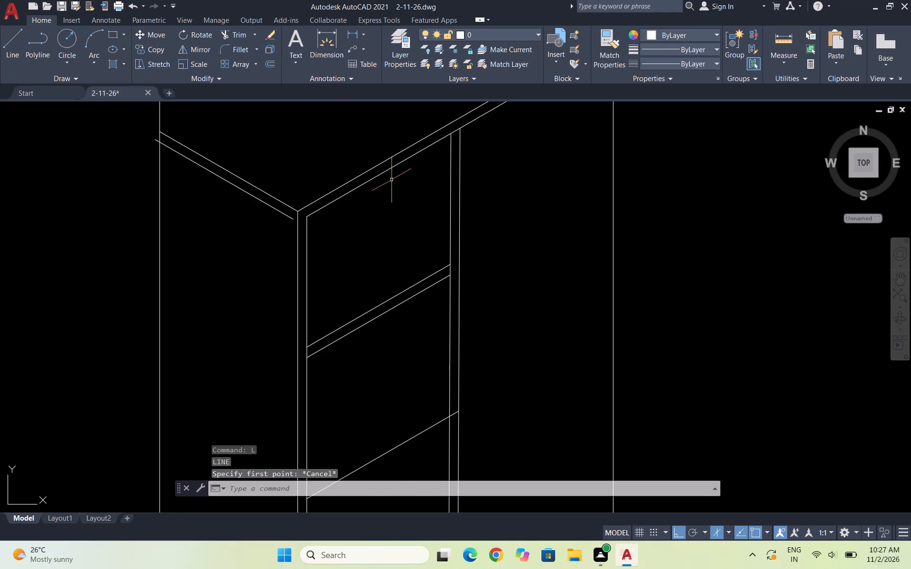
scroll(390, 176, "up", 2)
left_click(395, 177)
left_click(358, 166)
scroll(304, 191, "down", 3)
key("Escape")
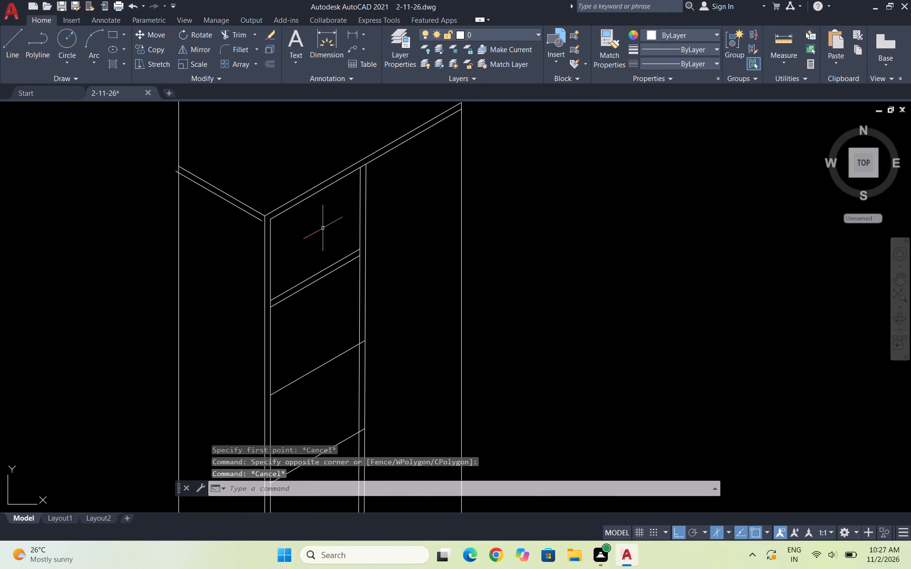
Copy the top frame's inner sloping edge 13 units straight down along the front frame's inner edge.
scroll(309, 192, "up", 3)
left_click(323, 214)
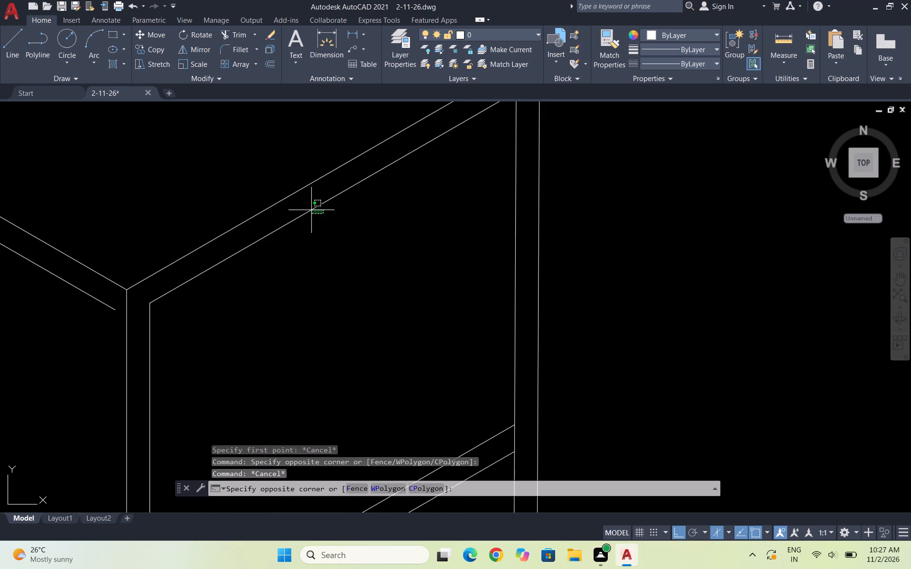
left_click(294, 206)
type("CO")
key("Return")
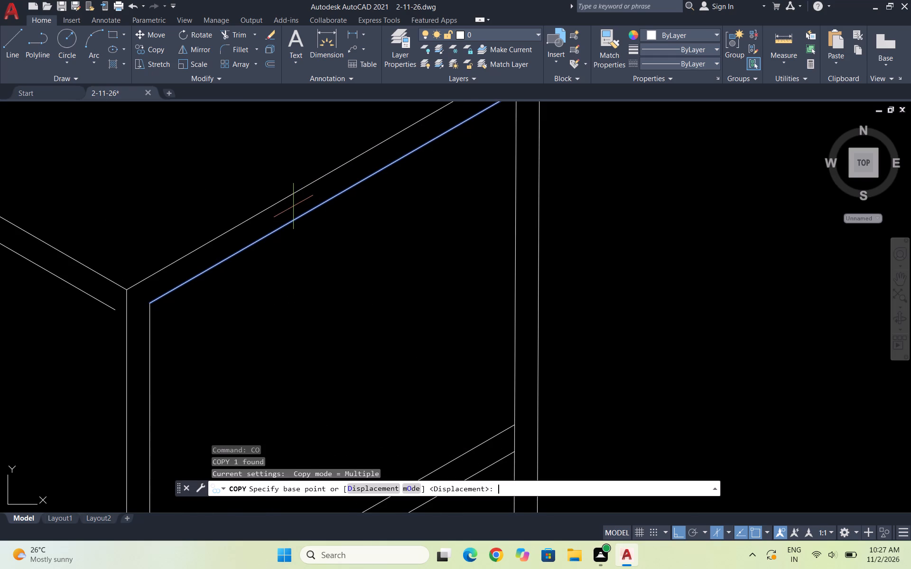
scroll(244, 209, "down", 2)
left_click(207, 248)
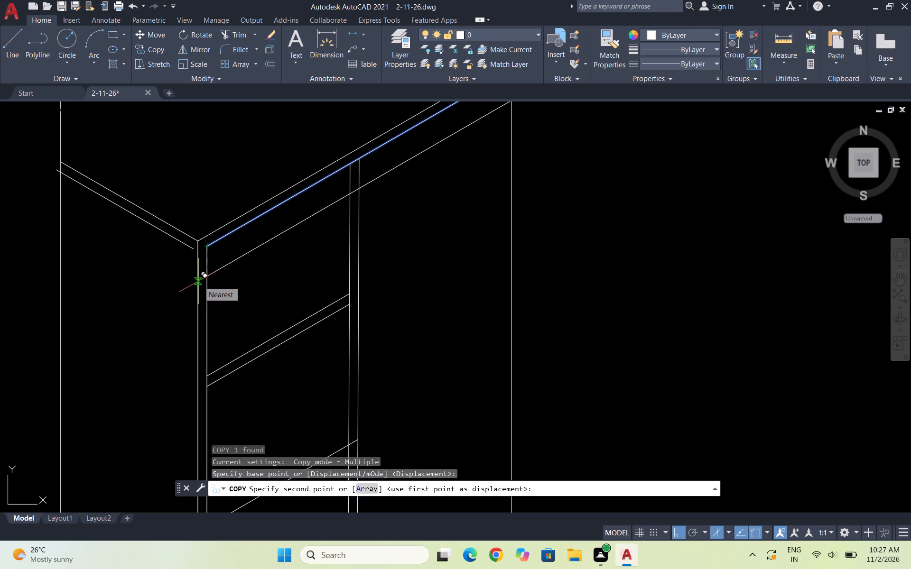
key("1")
key("3")
key("Return")
key("Return")
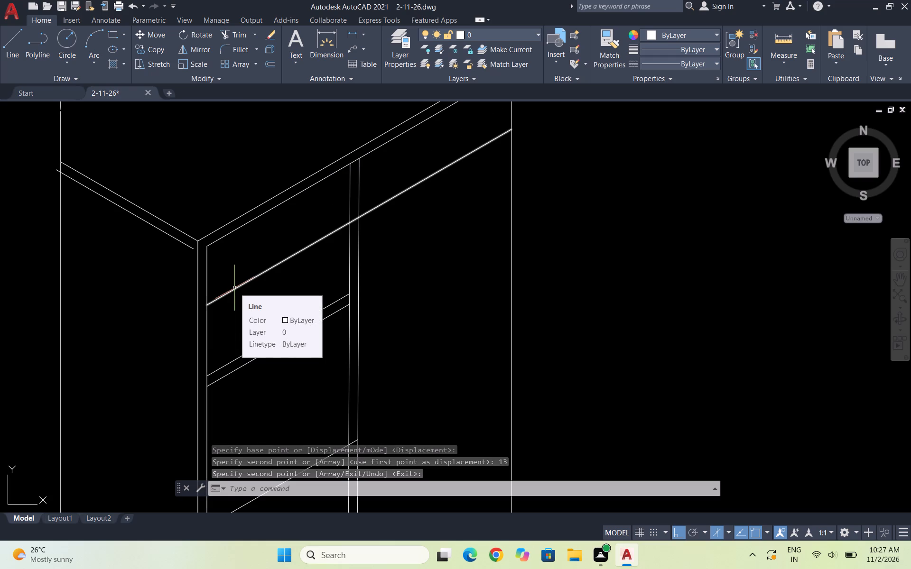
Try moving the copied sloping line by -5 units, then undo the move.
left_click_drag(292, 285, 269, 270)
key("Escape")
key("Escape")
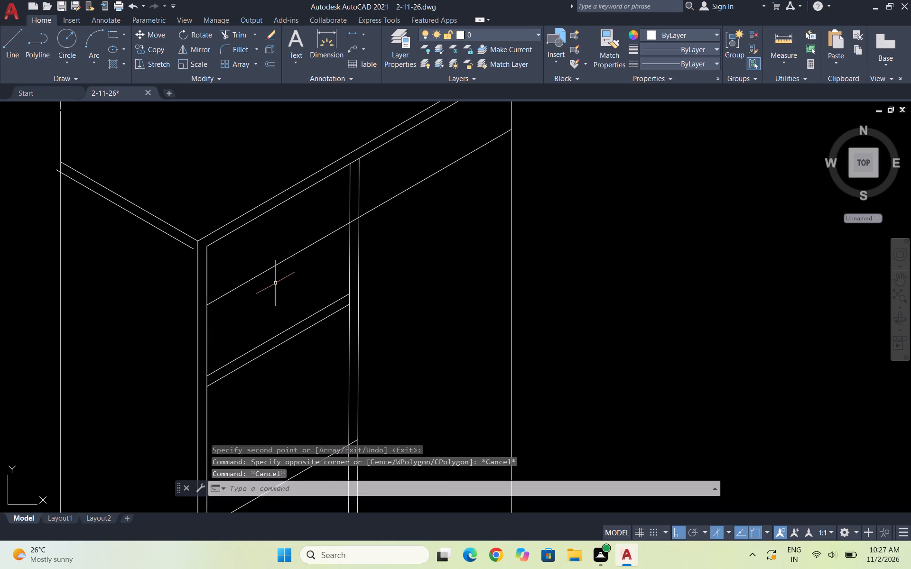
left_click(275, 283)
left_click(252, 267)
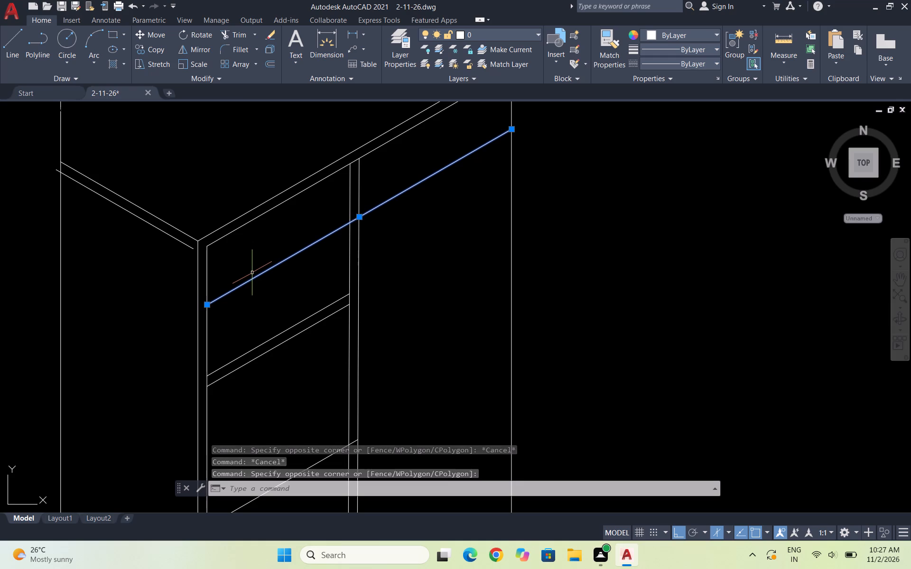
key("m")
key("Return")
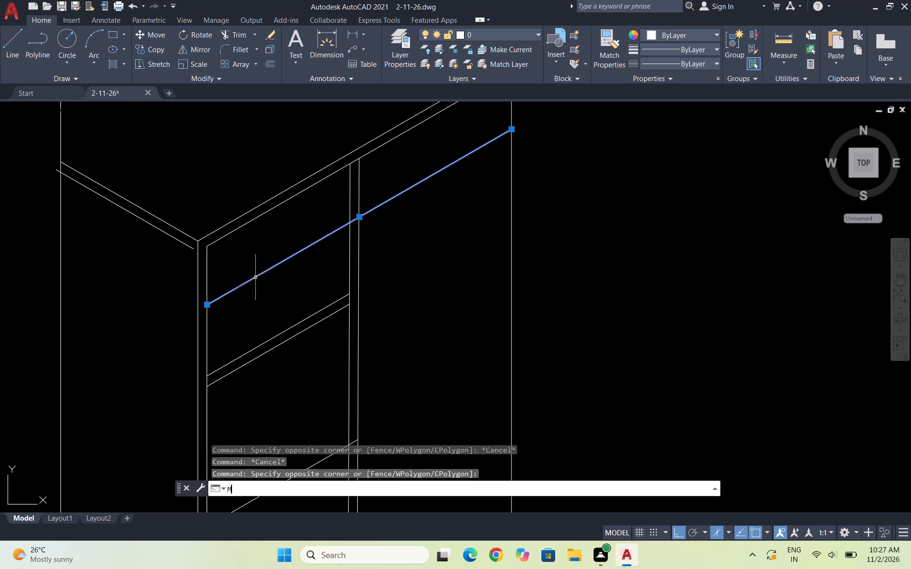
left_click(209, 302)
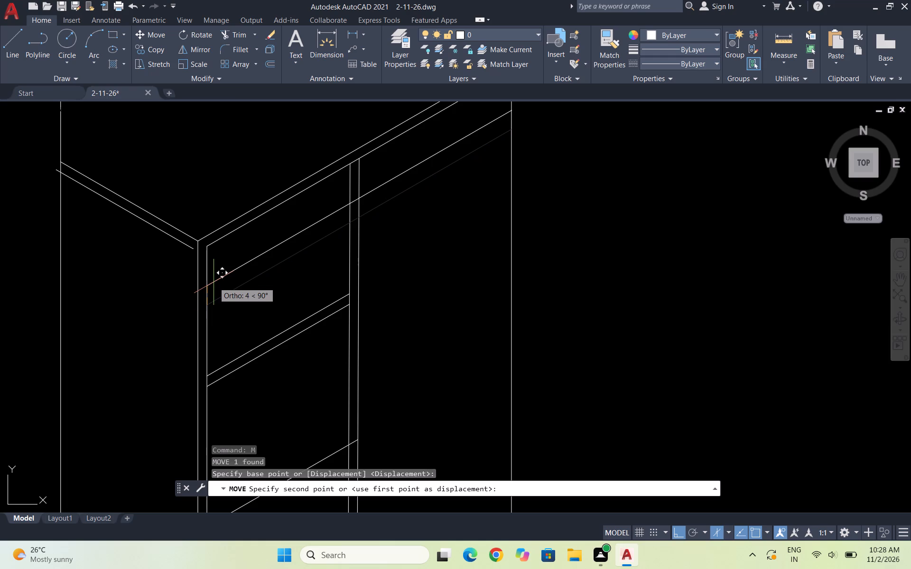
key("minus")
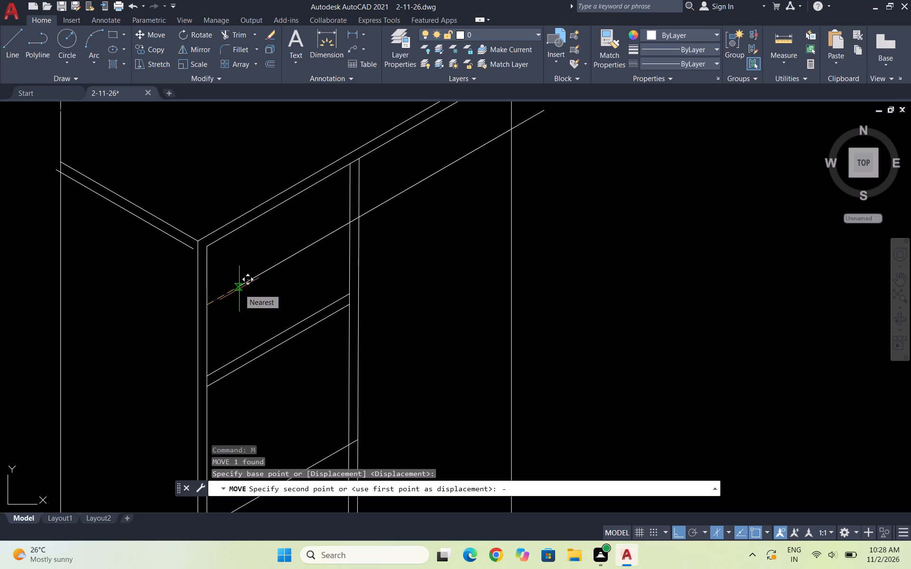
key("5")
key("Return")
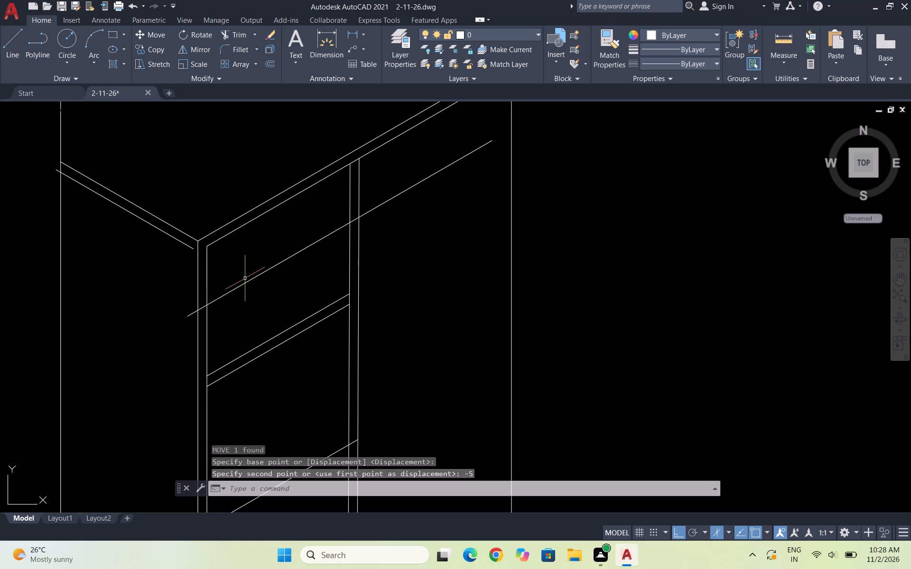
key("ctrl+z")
Move the copied sloping line up along the frame's inner vertical edge, closer to the top frame.
left_click_drag(282, 304, 279, 296)
left_click(229, 267)
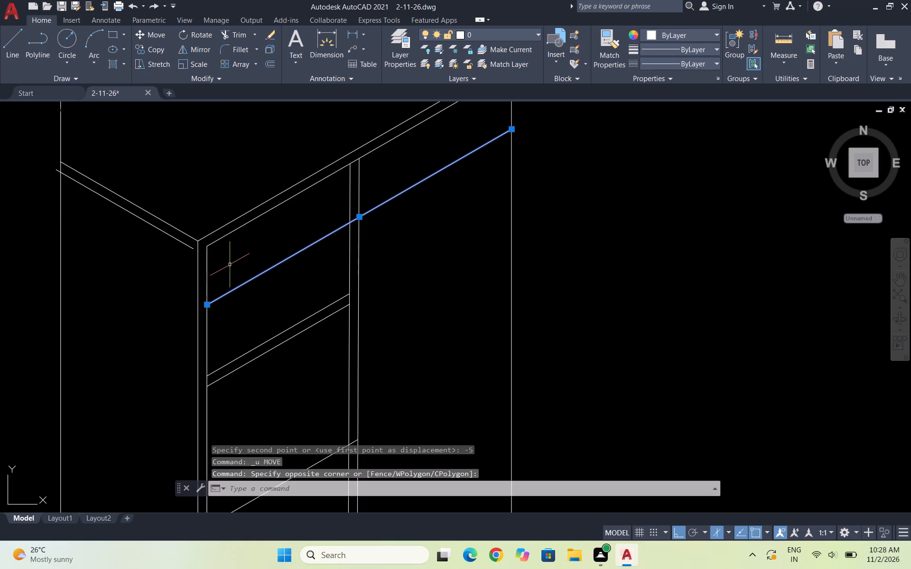
key("m")
key("Return")
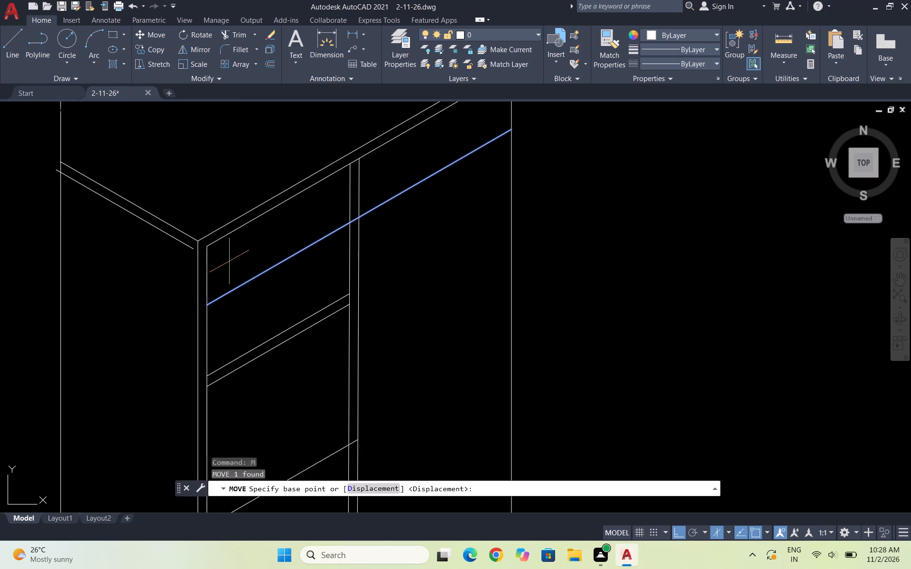
left_click(210, 306)
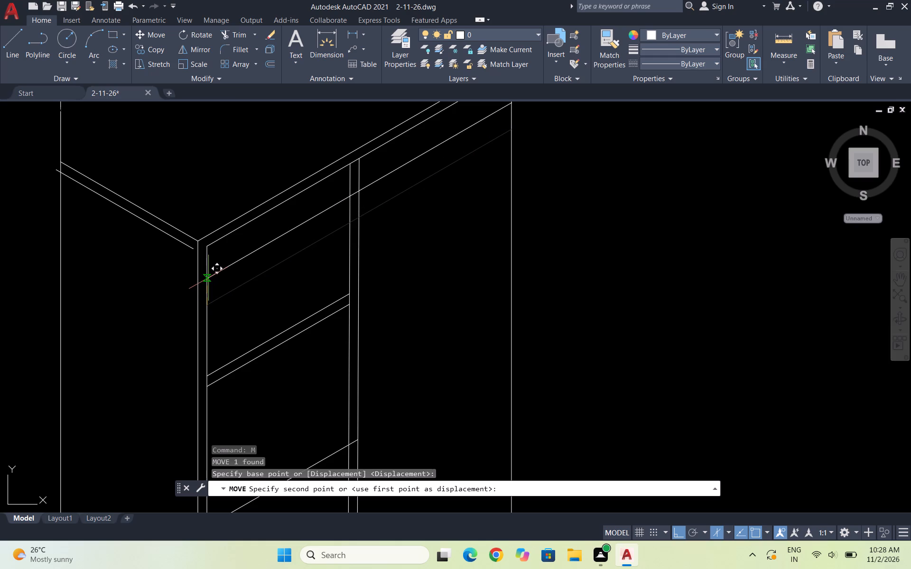
left_click(208, 277)
key("Escape")
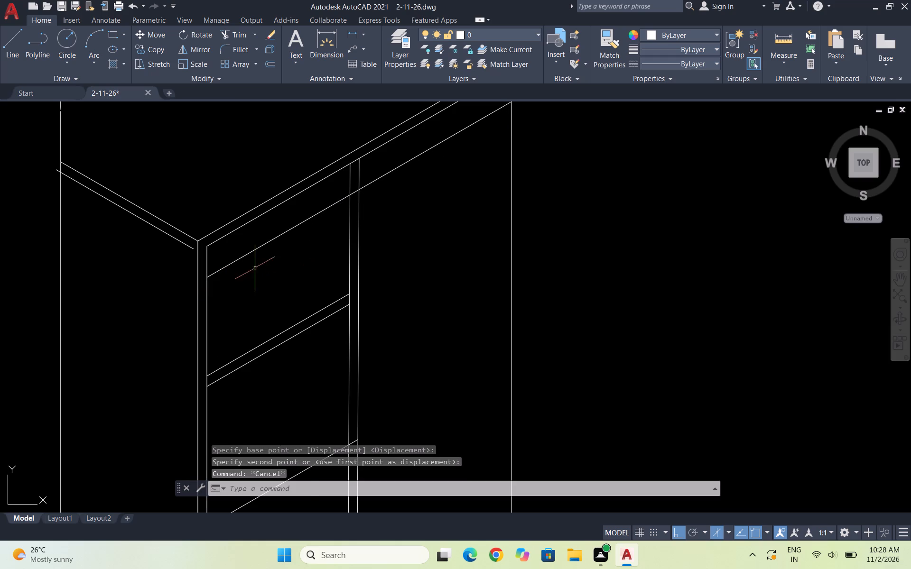
Extend the lower of the side face's two sloping top lines to the block's front vertical edge.
scroll(249, 272, "down", 2)
scroll(282, 256, "up", 2)
key("Escape")
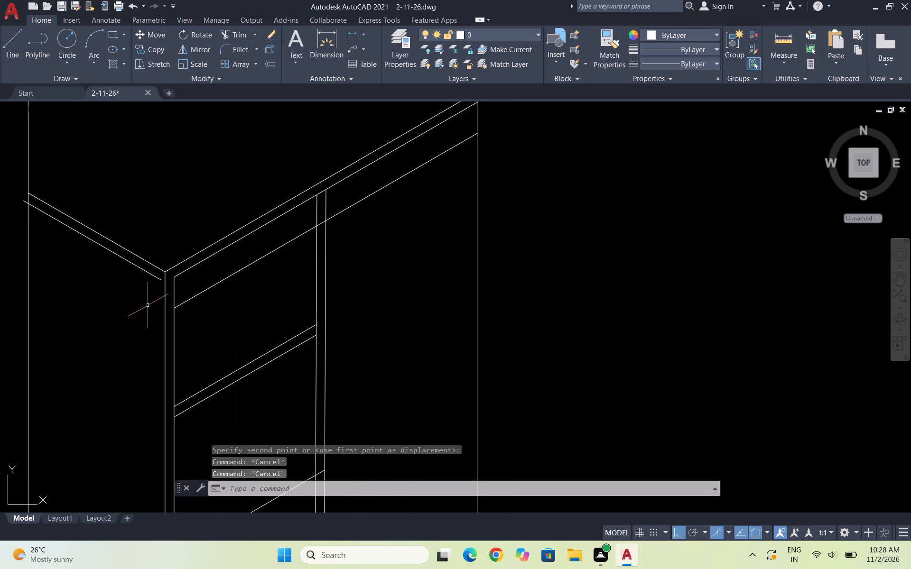
type("EX")
key("Return")
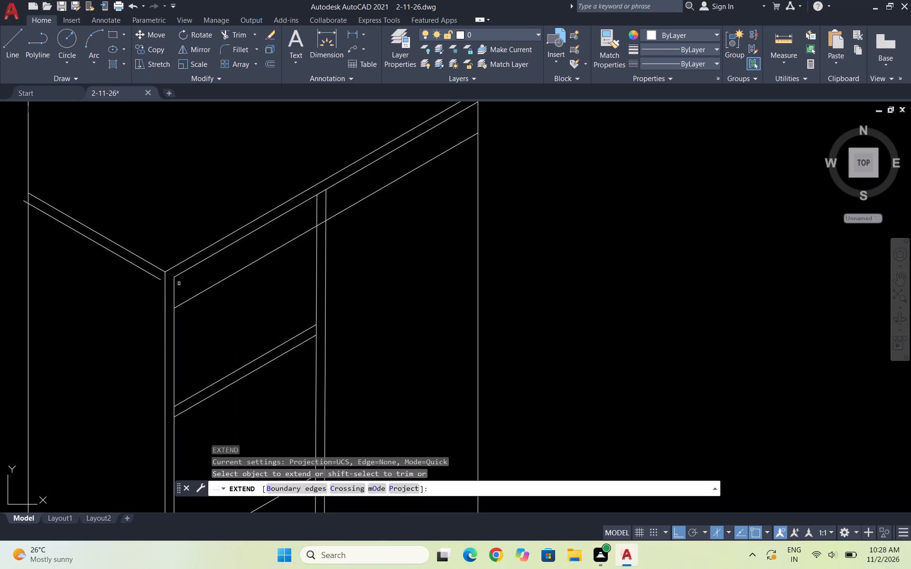
left_click(154, 276)
Trim the same side-face line's overhang beyond the block's outer vertical edge.
scroll(413, 228, "down", 1)
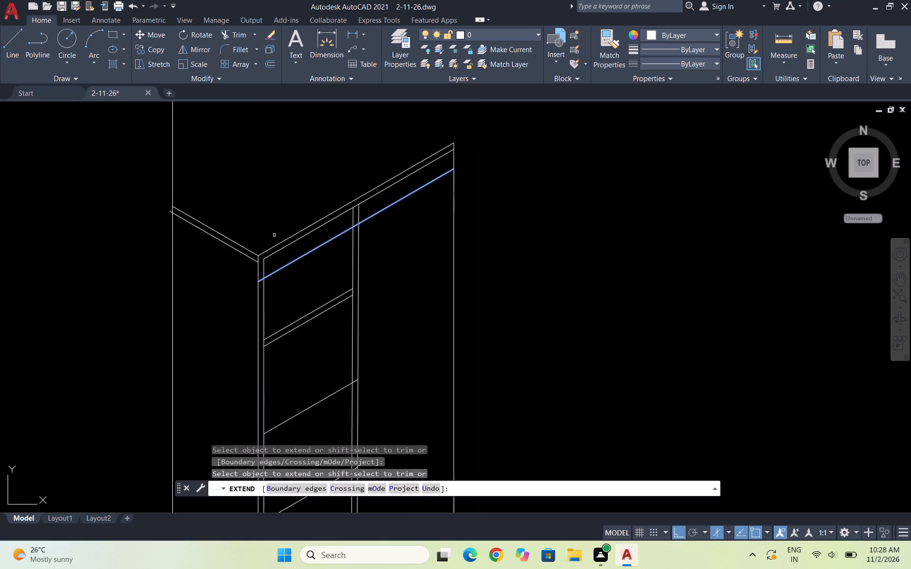
scroll(173, 196, "up", 3)
scroll(132, 245, "up", 3, "shift")
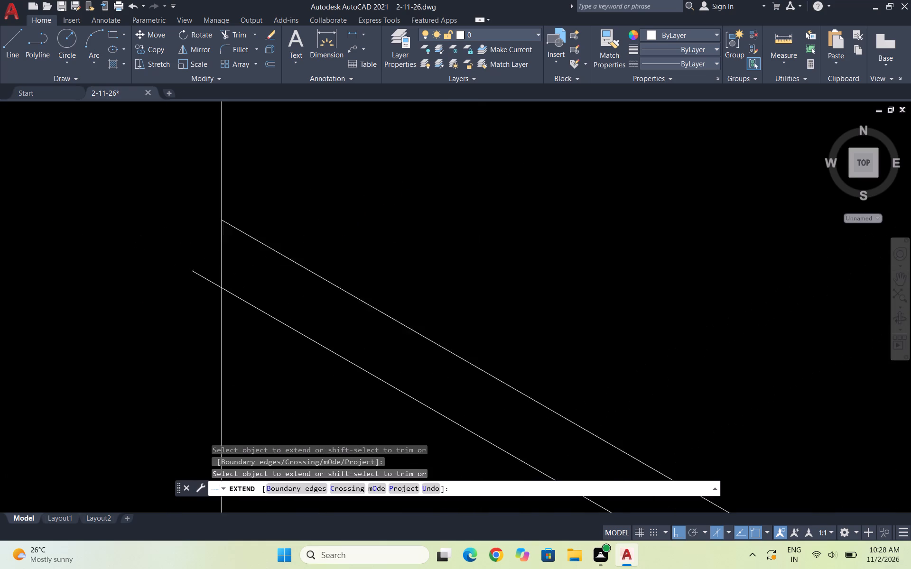
left_click_drag(253, 283, 239, 308, "shift")
scroll(177, 221, "down", 4)
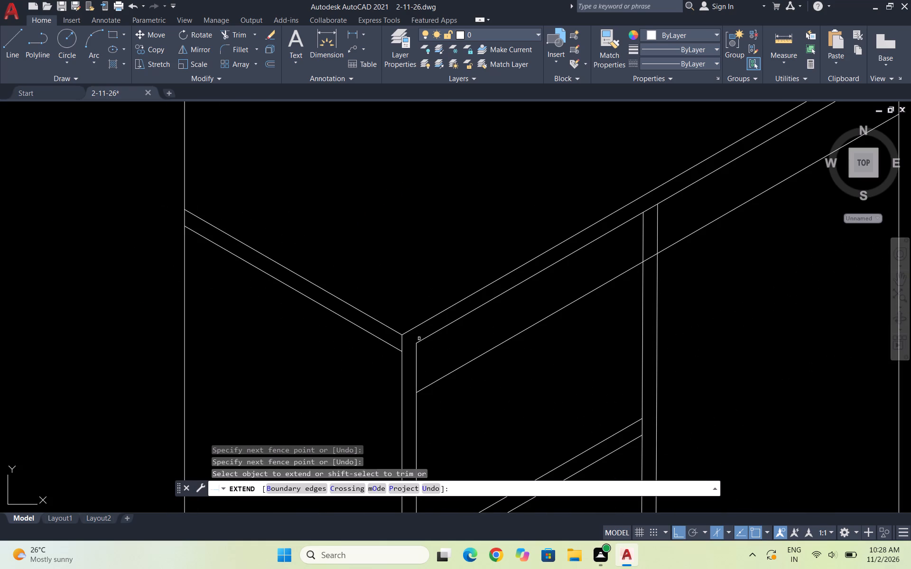
scroll(337, 270, "down", 2)
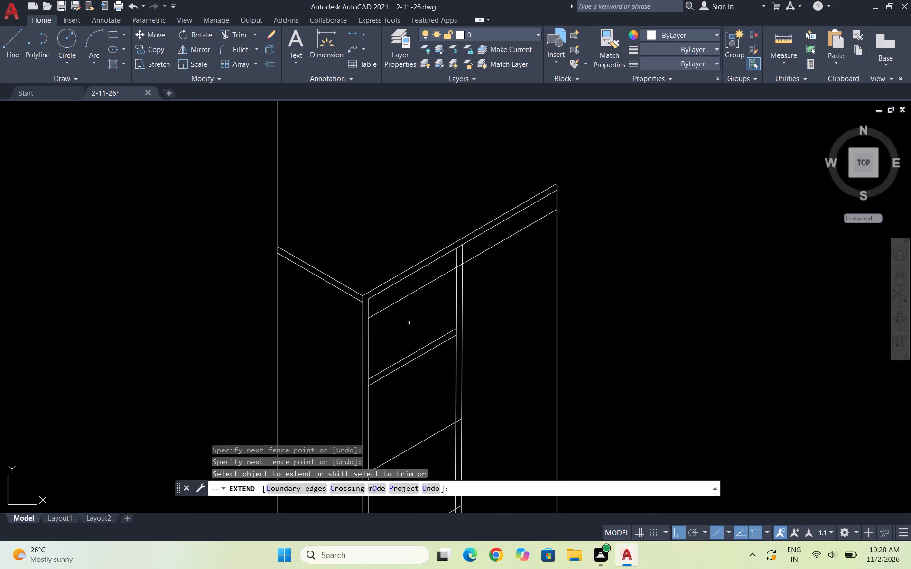
key("Escape")
key("Escape")
key("Escape")
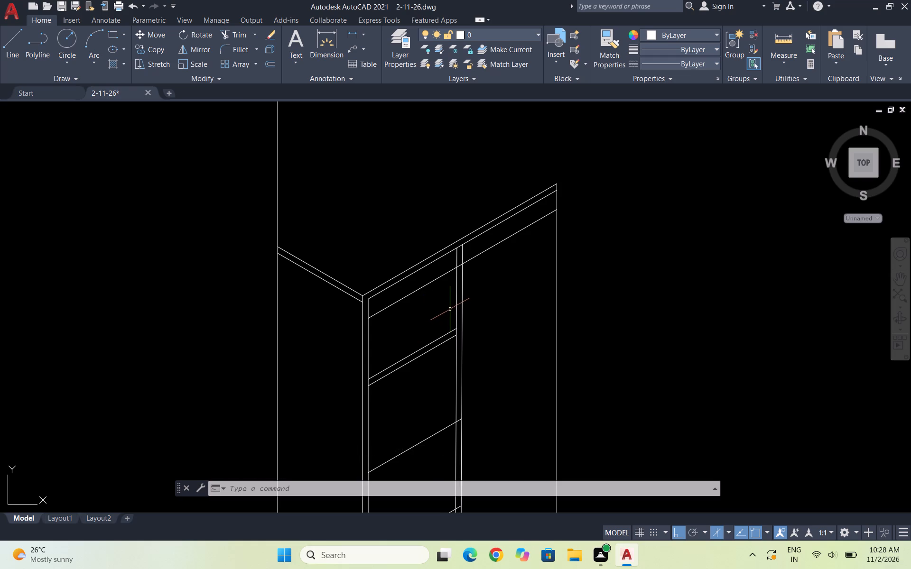
key("Escape")
key("Escape")
key("Escape")
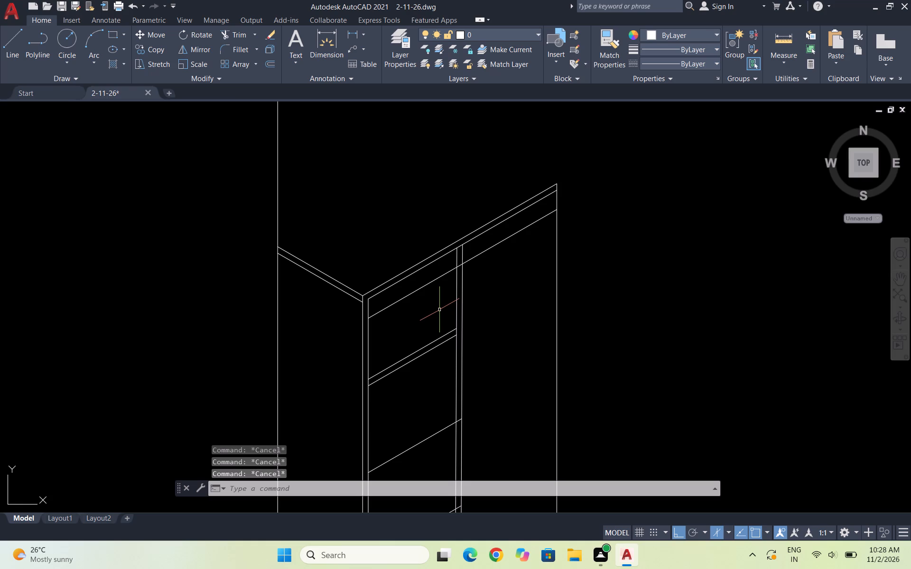
Copy the divider's inner vertical edge from its top end onto the copied sloping line inside the top compartment.
scroll(472, 277, "up", 3)
left_click(423, 290)
left_click(368, 294)
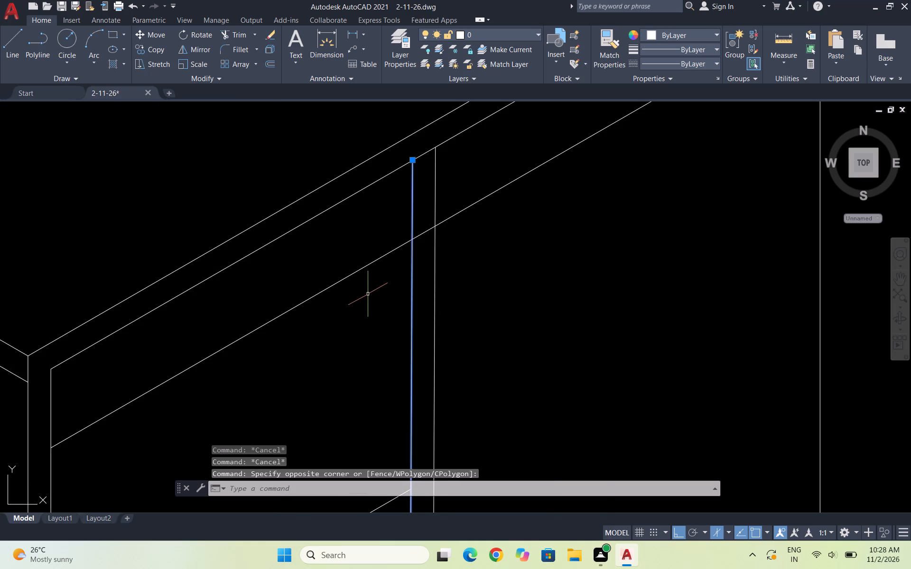
type("CO")
key("Return")
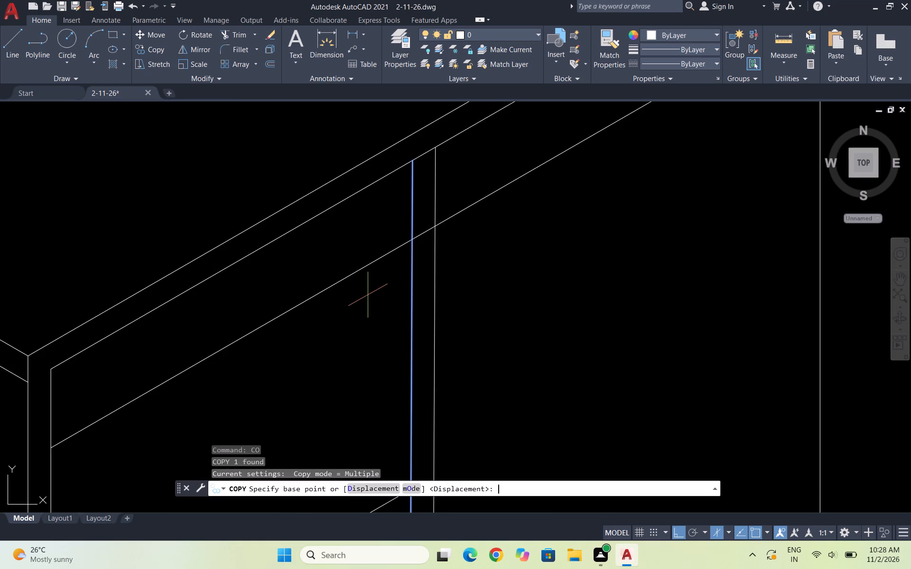
left_click(412, 160)
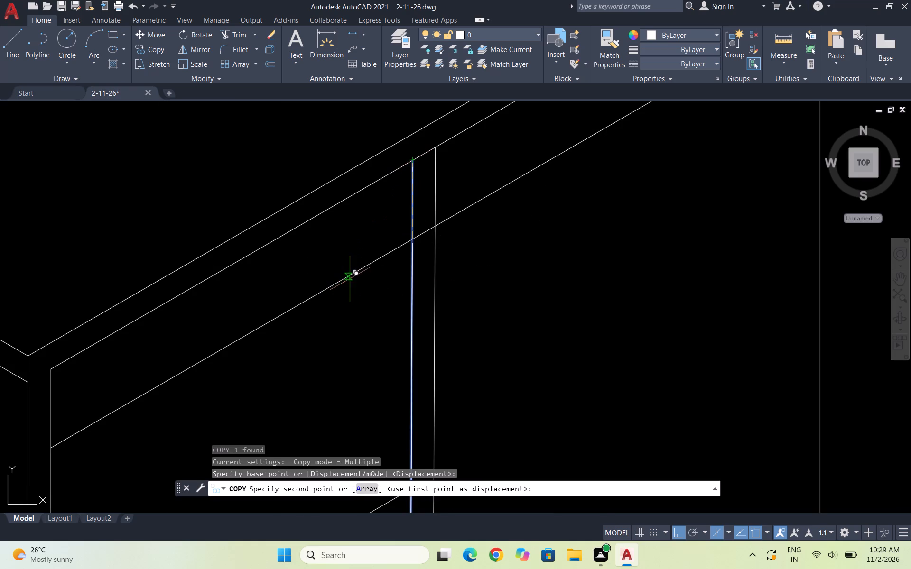
left_click(353, 275)
scroll(427, 223, "down", 4)
key("Escape")
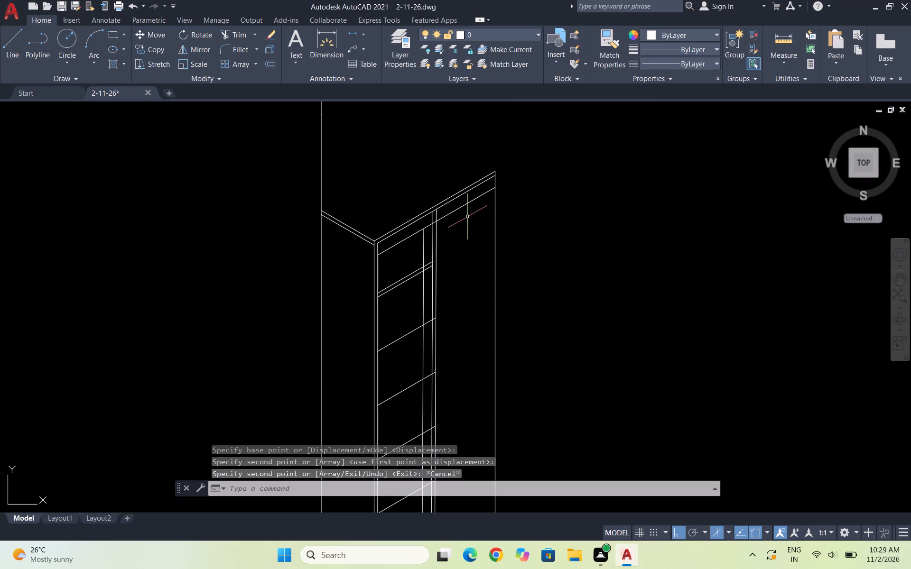
key("Escape")
key("Escape")
Draw a 330° line from the top frame's inner edge down to the divider's inner vertical edge.
key("l")
key("Return")
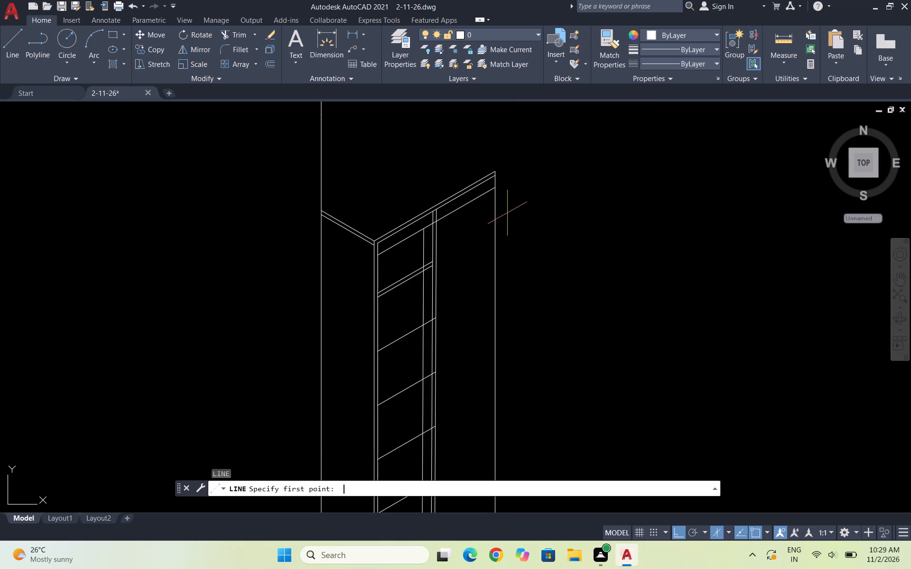
scroll(425, 219, "up", 4)
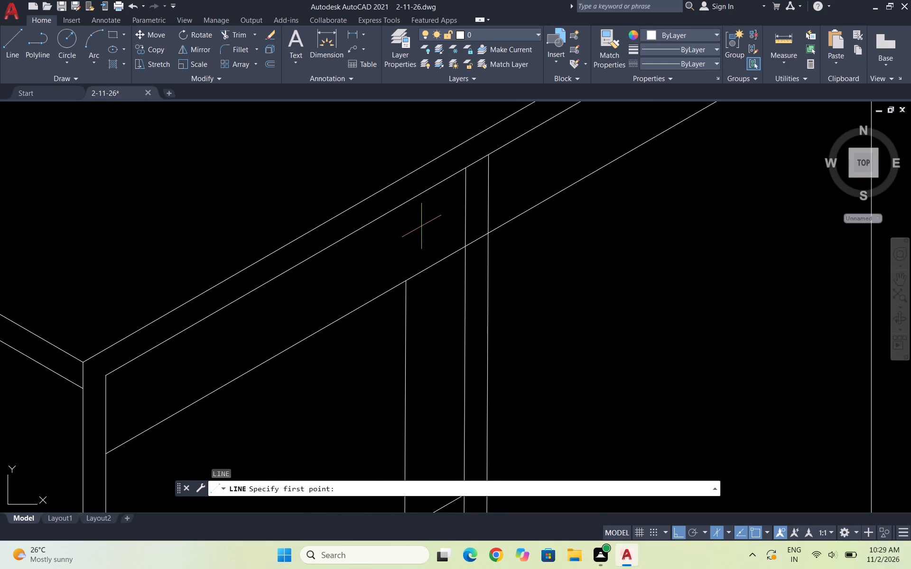
left_click(340, 241)
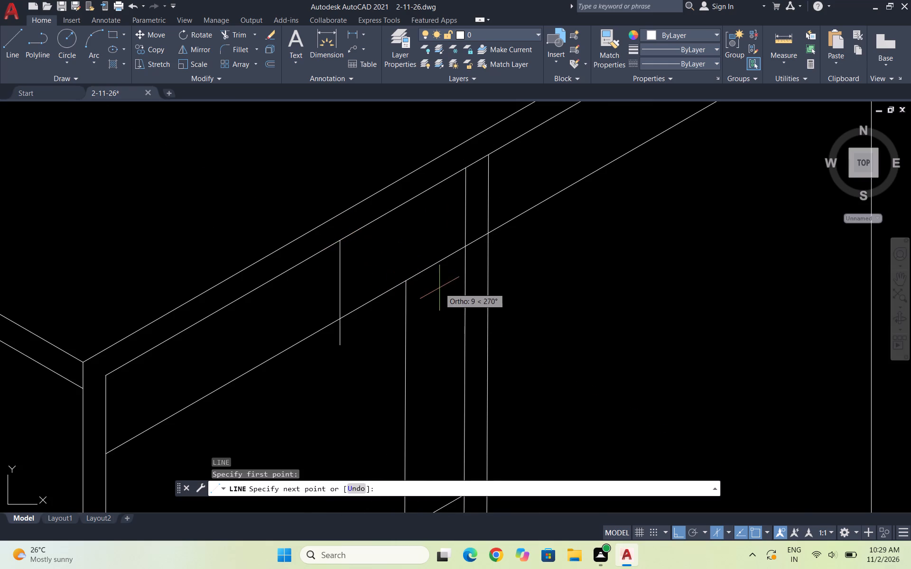
key("F5")
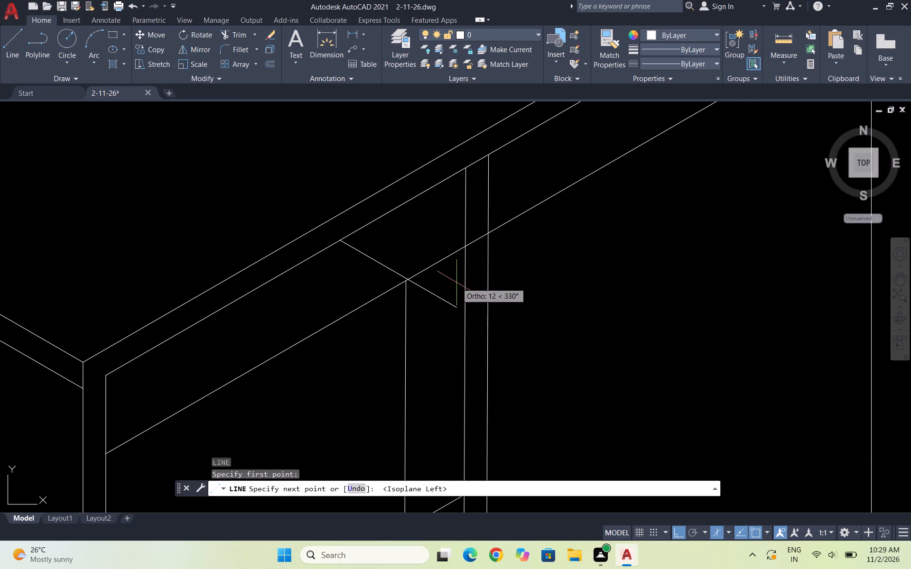
left_click(464, 312)
key("Escape")
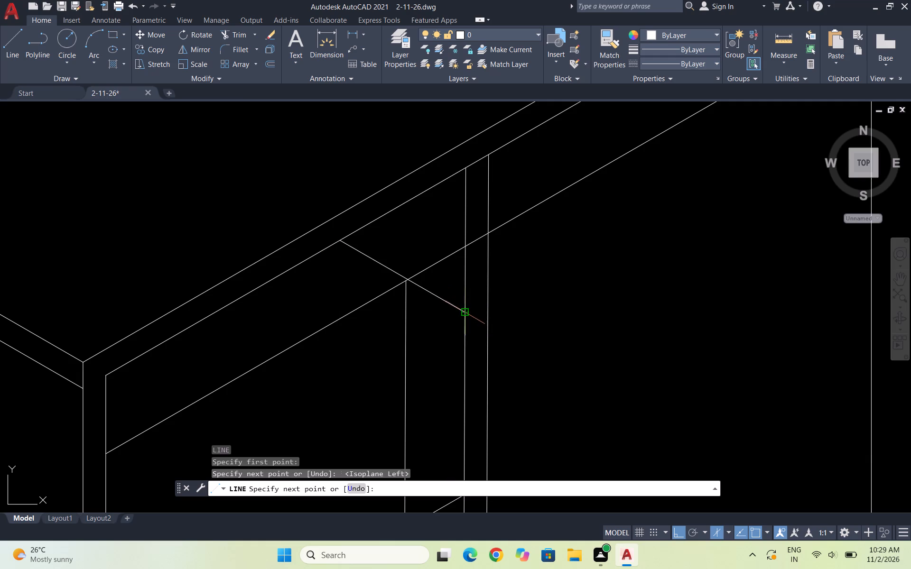
Move the 330° line from its crossing with the copied sloping line onto the copied vertical line's top end.
scroll(402, 260, "up", 3)
left_click_drag(398, 267, 379, 286)
left_click(310, 329)
scroll(500, 190, "down", 1)
key("m")
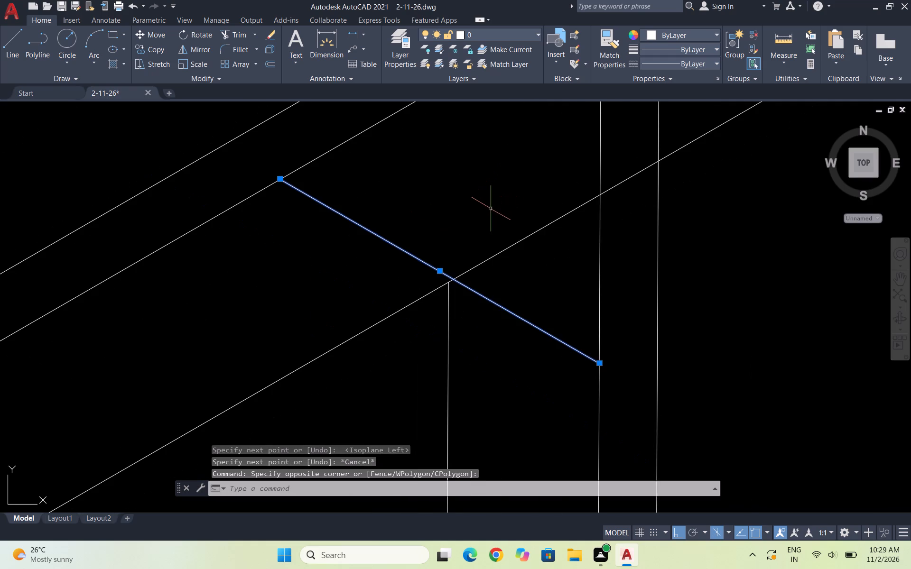
key("Return")
scroll(449, 283, "up", 3)
left_click(468, 277)
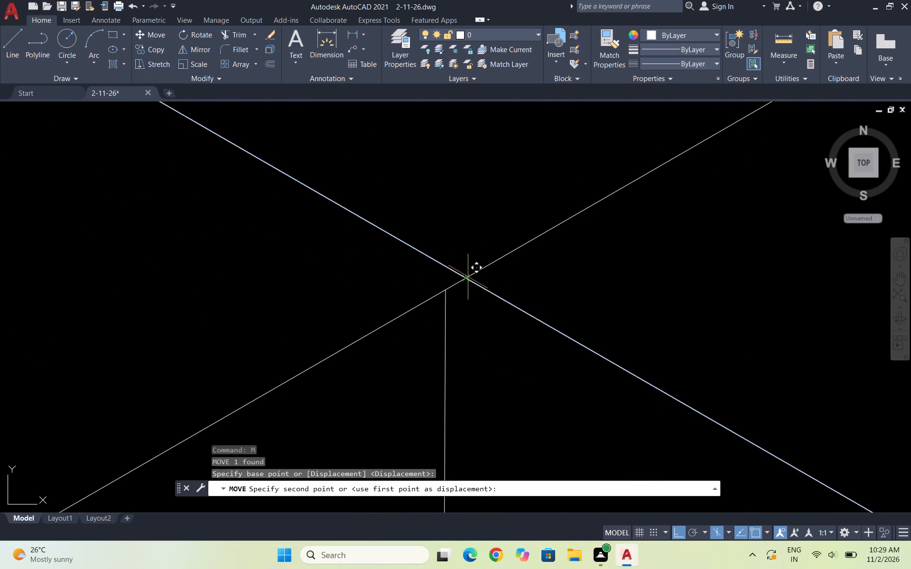
left_click(443, 288)
scroll(521, 230, "down", 7)
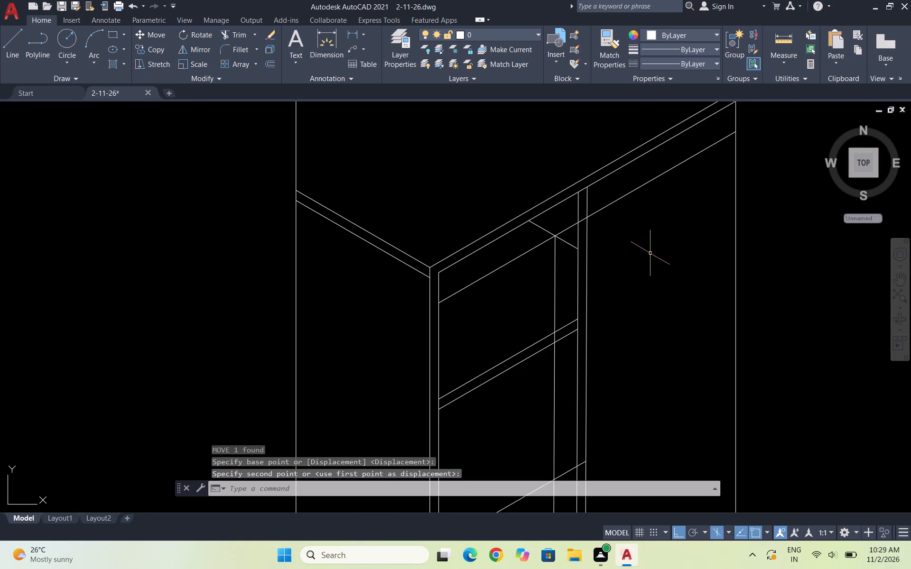
Trim the copied sloping line in the top compartment between the copied vertical line and the divider's inner edge.
key("Escape")
key("Escape")
type("TR")
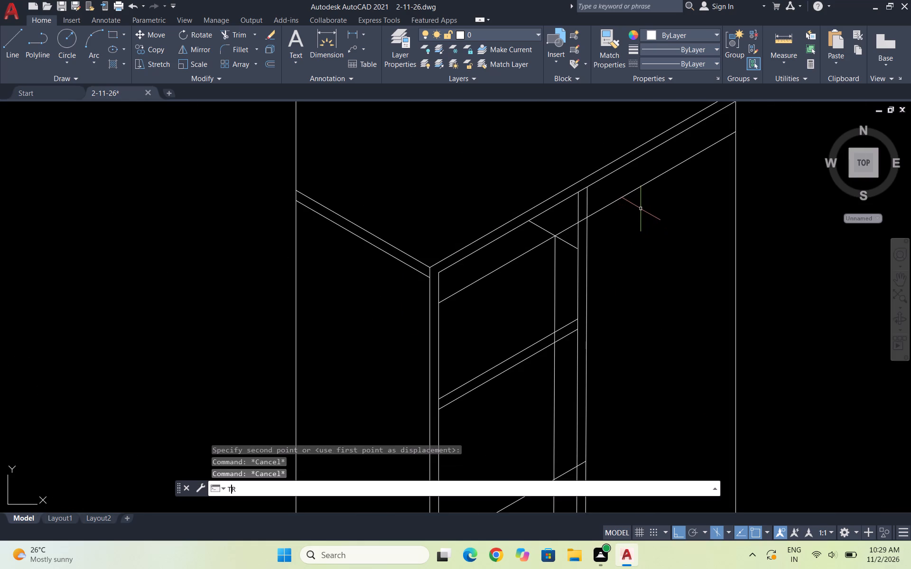
key("Return")
left_click(567, 230)
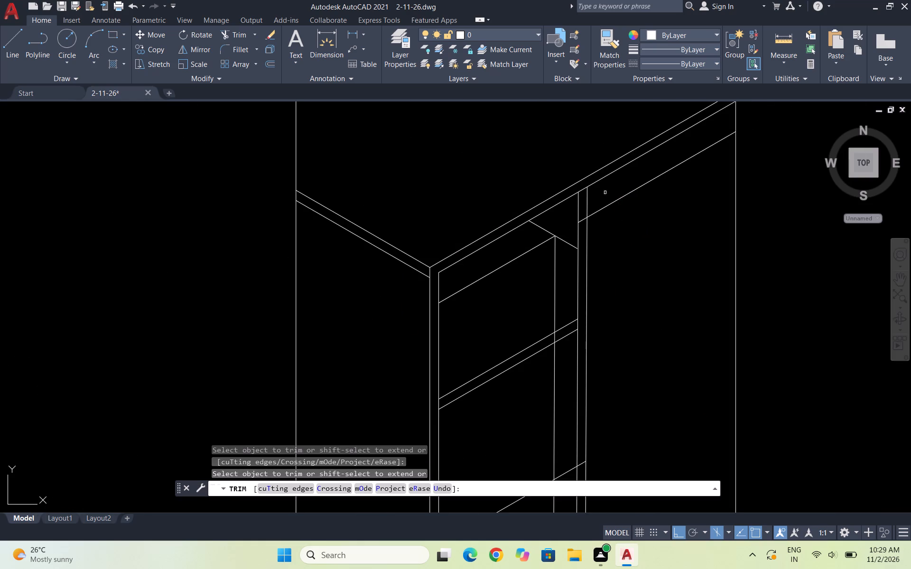
Trim the copied vertical line's overhang below the block's bottom edge.
scroll(647, 174, "down", 5)
scroll(615, 282, "up", 5)
scroll(537, 280, "up", 3)
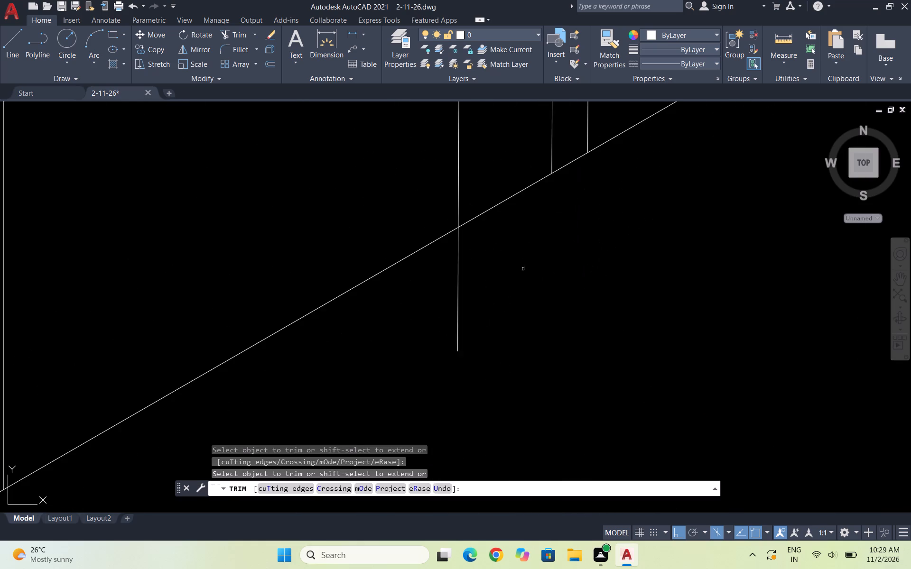
left_click_drag(522, 269, 412, 320)
Trim away the rest of the copied sloping line, across the divider's thickness and from there to the block's outer vertical edge.
scroll(525, 283, "down", 5)
scroll(523, 239, "down", 2)
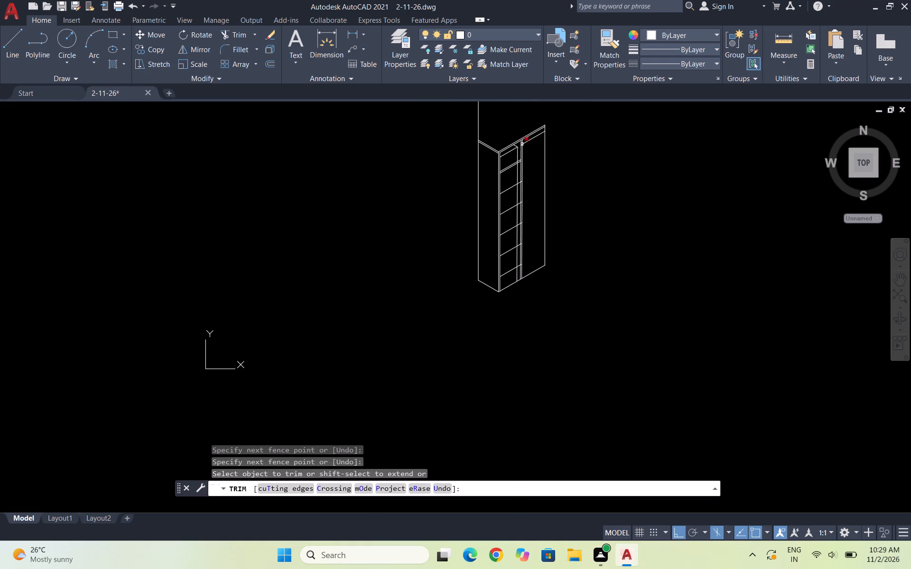
scroll(523, 141, "up", 4)
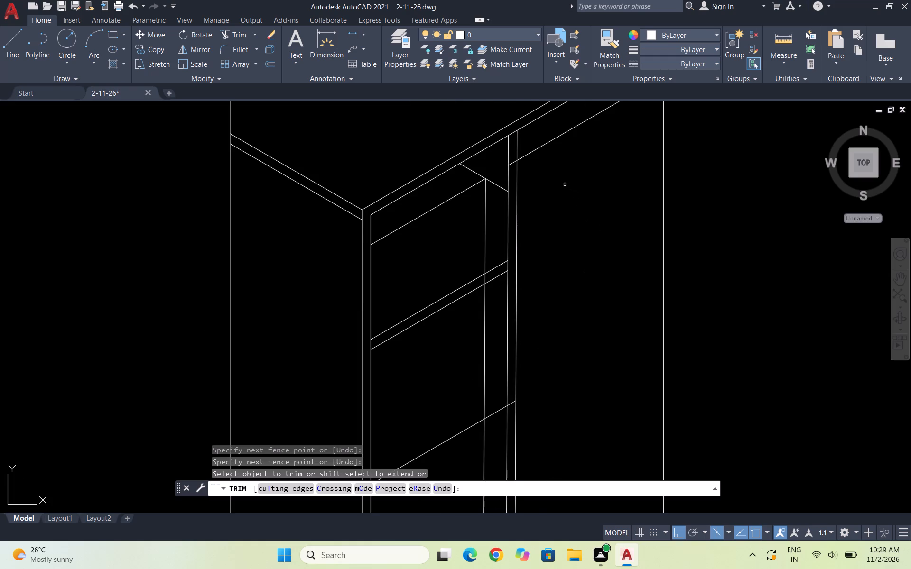
scroll(564, 183, "down", 2)
left_click(592, 176)
left_click(567, 156)
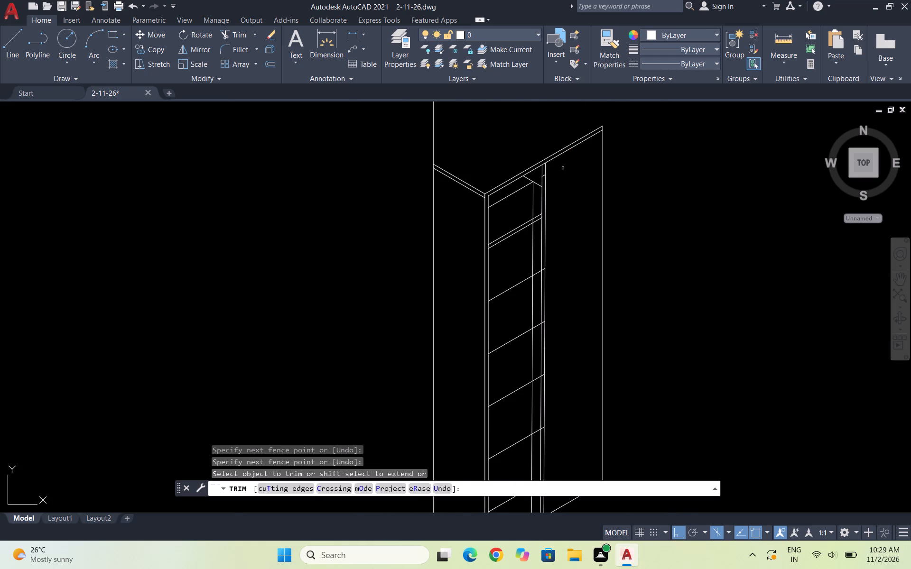
scroll(561, 168, "up", 4)
left_click(451, 211)
scroll(487, 175, "down", 3)
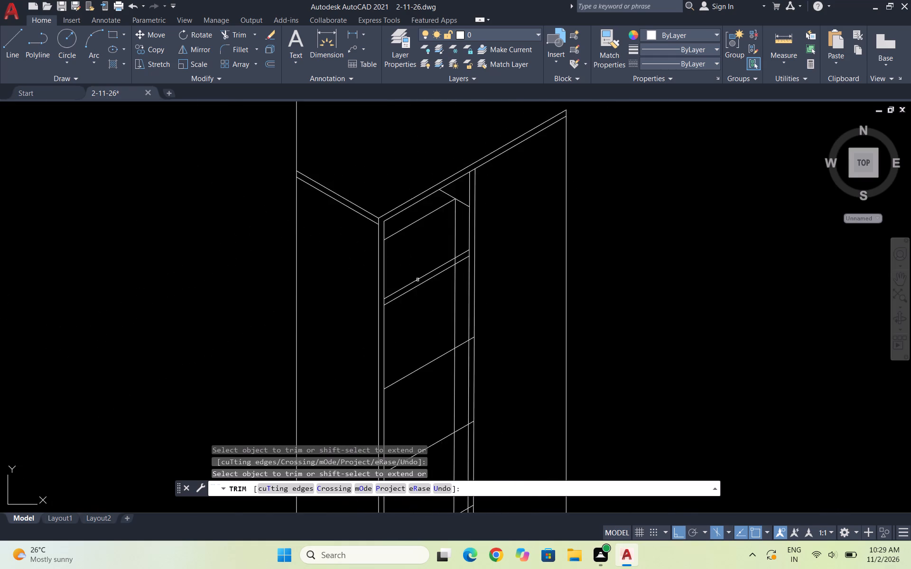
scroll(419, 279, "down", 2)
scroll(504, 439, "up", 1)
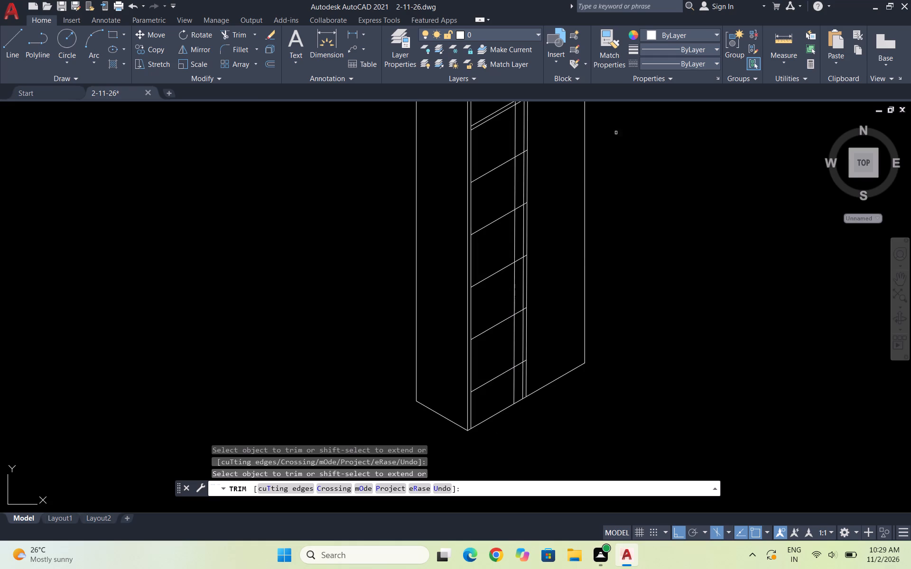
scroll(609, 142, "down", 1)
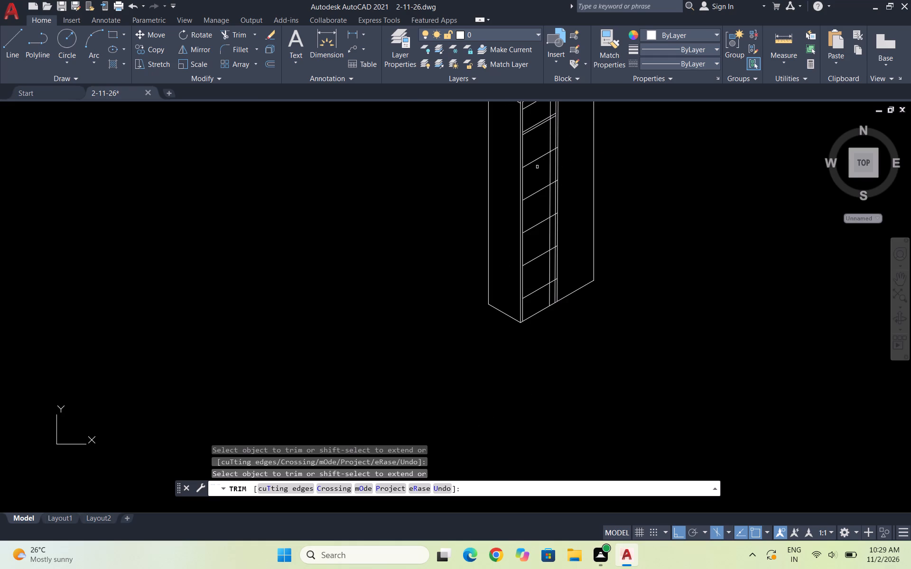
scroll(538, 102, "up", 4)
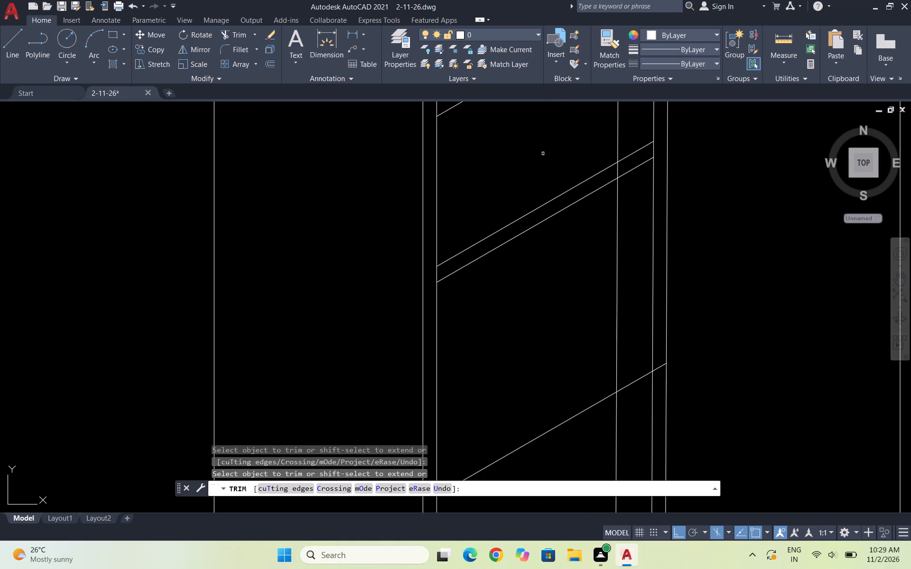
key("Escape")
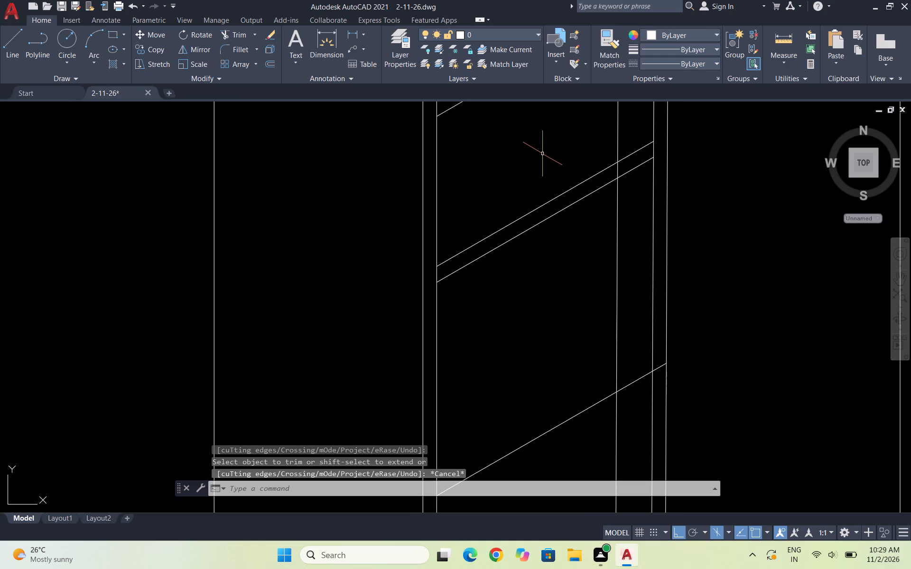
Draw a short sloping line from the top shelf's lower edge at the copied vertical line down to the divider's inner vertical edge.
scroll(449, 270, "down", 3)
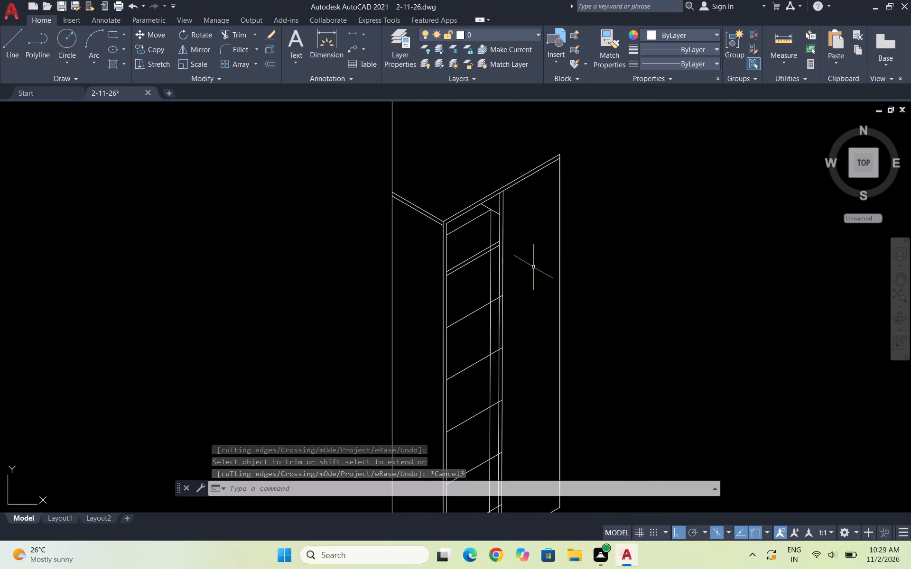
key("l")
key("Return")
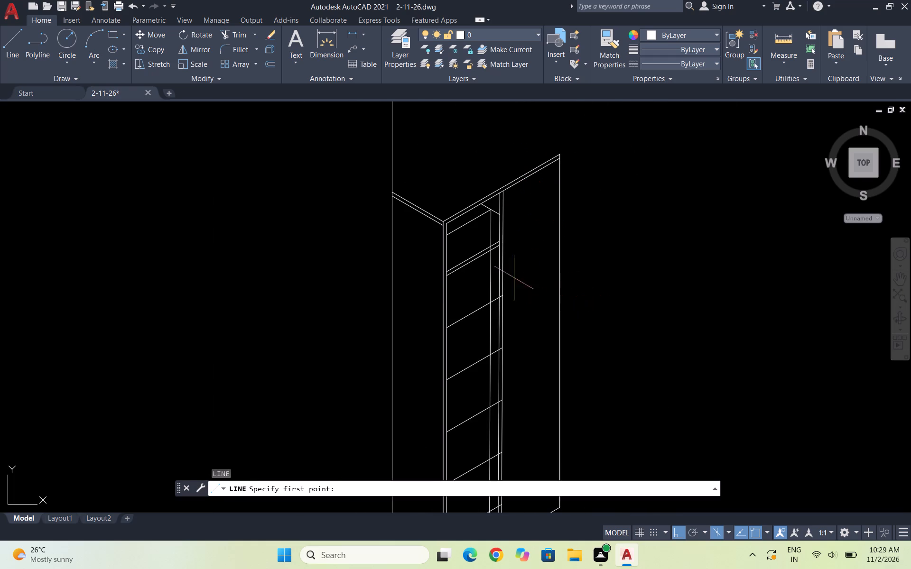
scroll(449, 288, "up", 2)
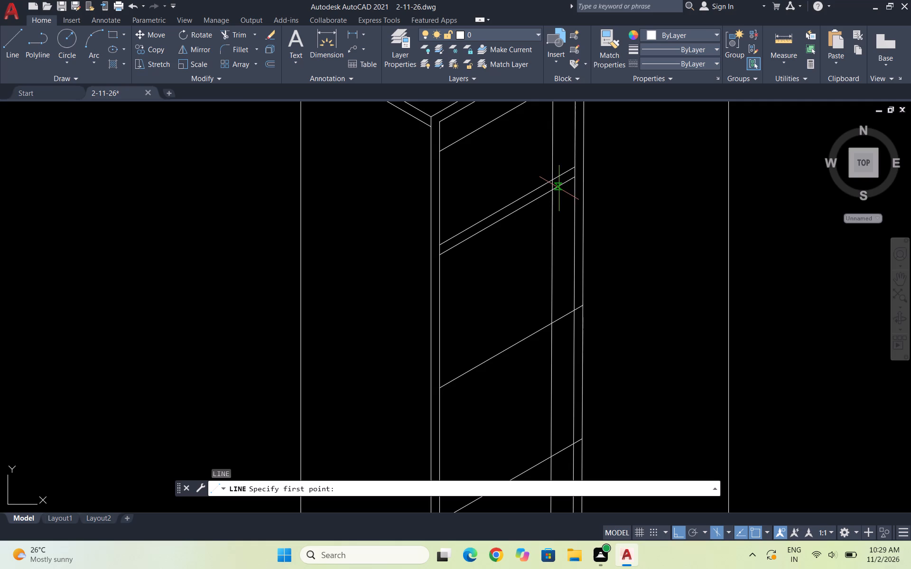
left_click(554, 193)
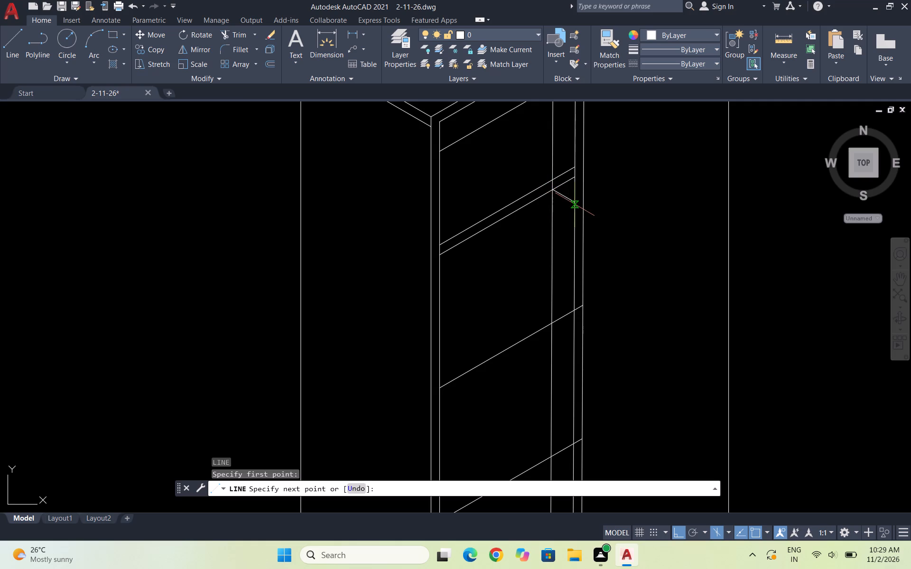
left_click(575, 204)
key("Escape")
Trim both edges of the top shelf between the copied vertical line and the divider's inner edge.
type("TR")
key("Return")
scroll(557, 179, "up", 3)
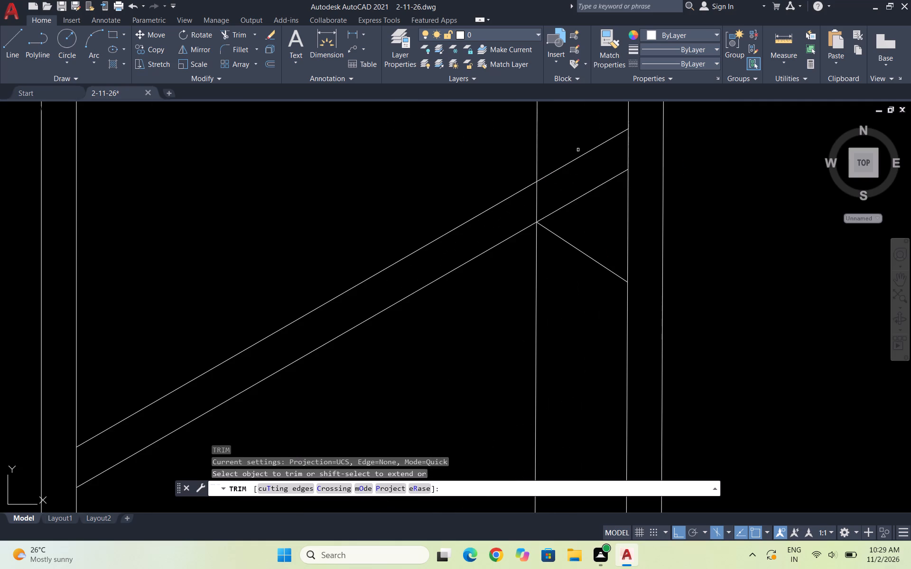
left_click_drag(577, 148, 595, 204)
scroll(618, 124, "down", 5)
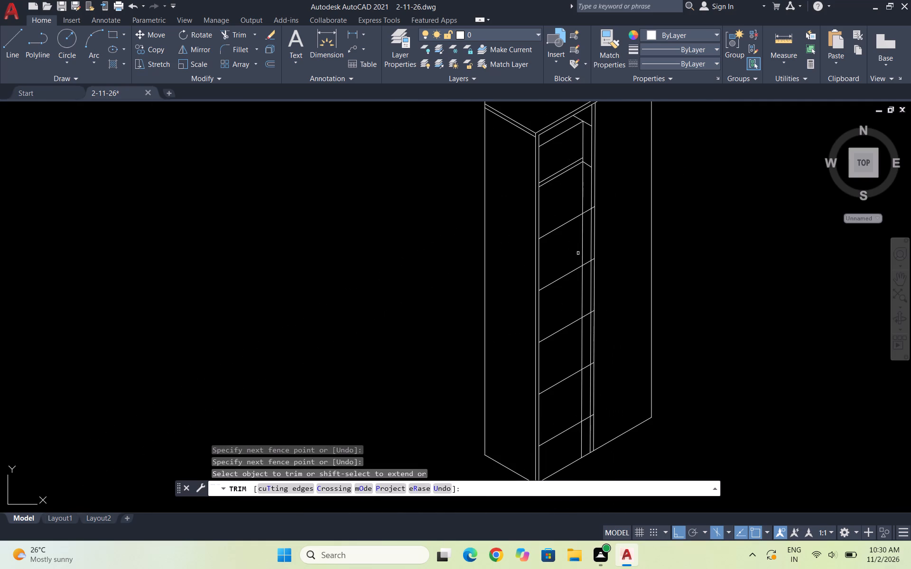
scroll(580, 129, "up", 1)
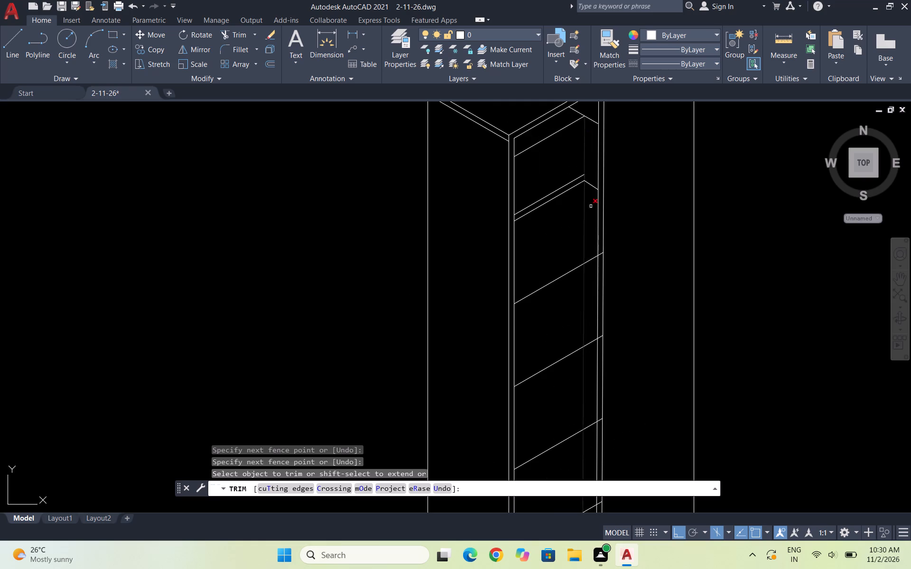
key("Escape")
key("Escape")
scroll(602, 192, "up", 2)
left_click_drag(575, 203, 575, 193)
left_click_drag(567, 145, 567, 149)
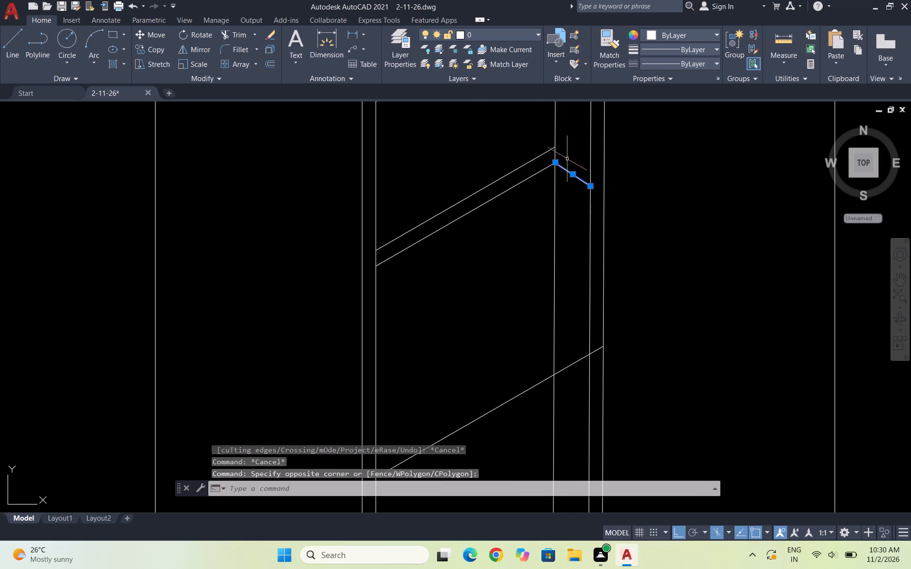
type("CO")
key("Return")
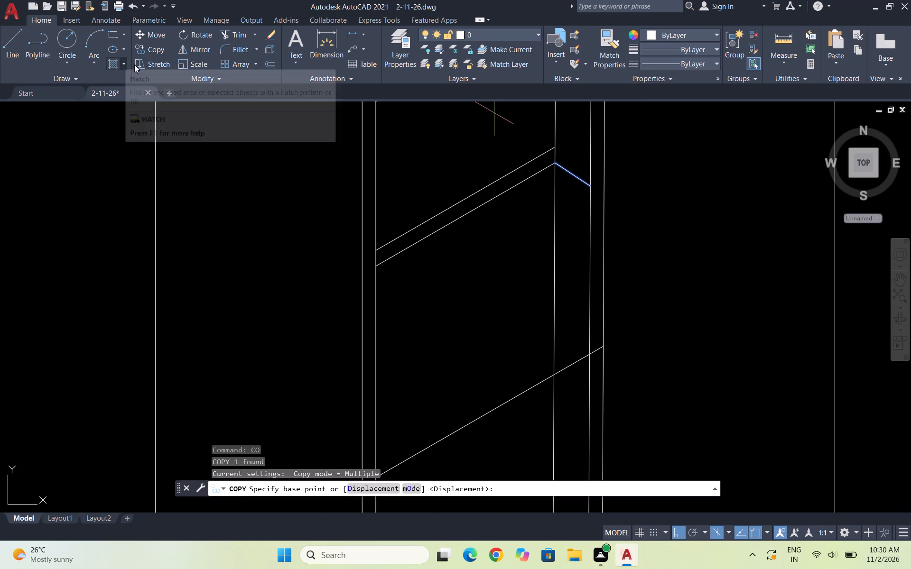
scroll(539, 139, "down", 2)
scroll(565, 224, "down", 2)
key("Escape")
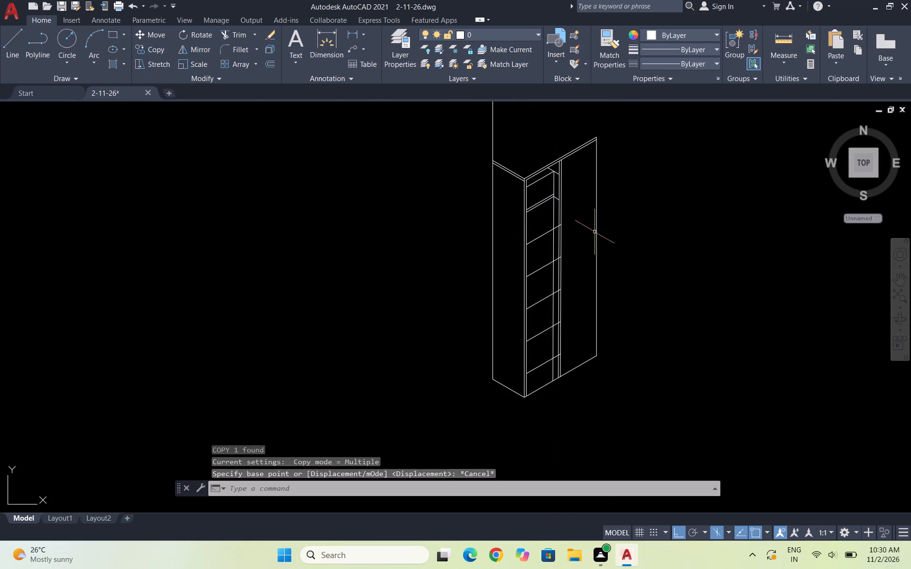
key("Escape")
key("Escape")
Offset the three shelf lines directly below the top shelf downward by 2 units.
key("o")
key("Return")
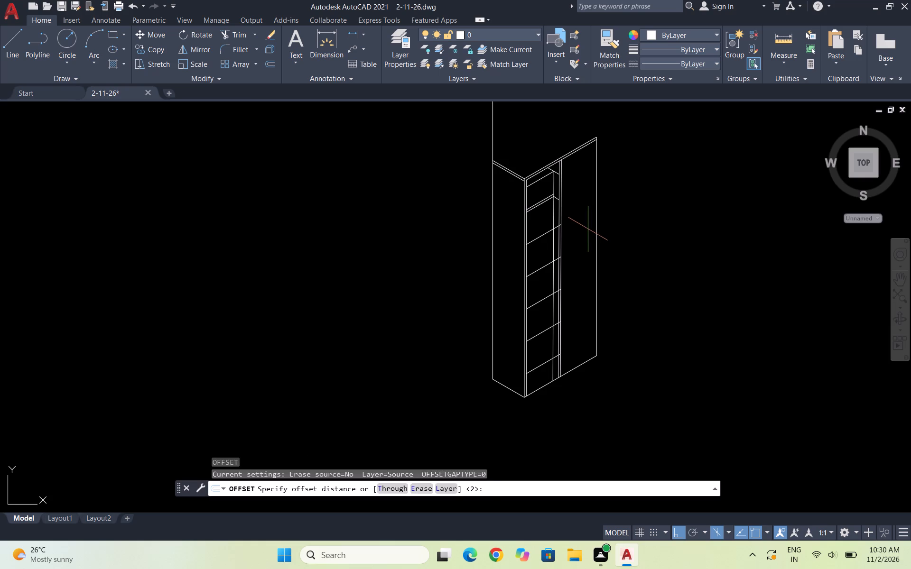
key("2")
key("Return")
scroll(548, 248, "up", 2)
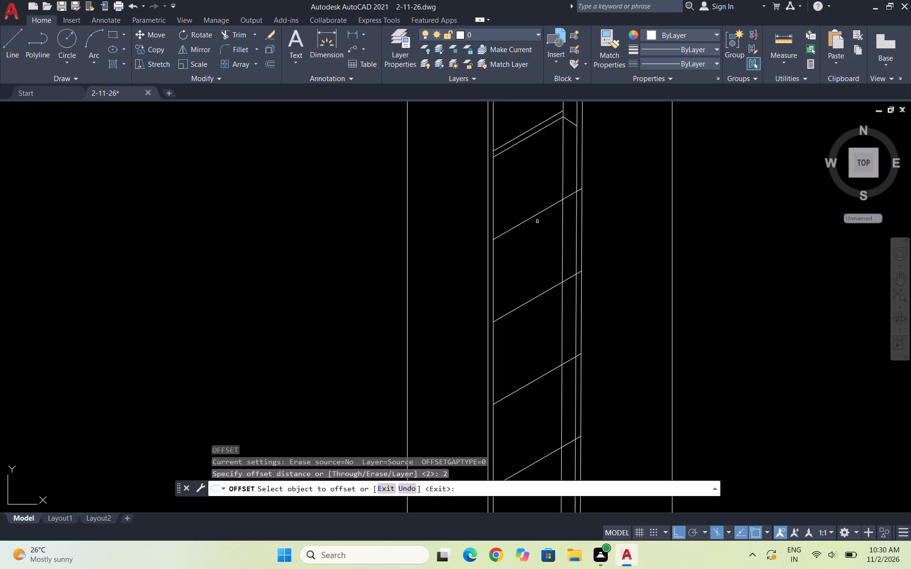
left_click(535, 215)
left_click(530, 253)
scroll(556, 194, "down", 1)
scroll(546, 269, "up", 1)
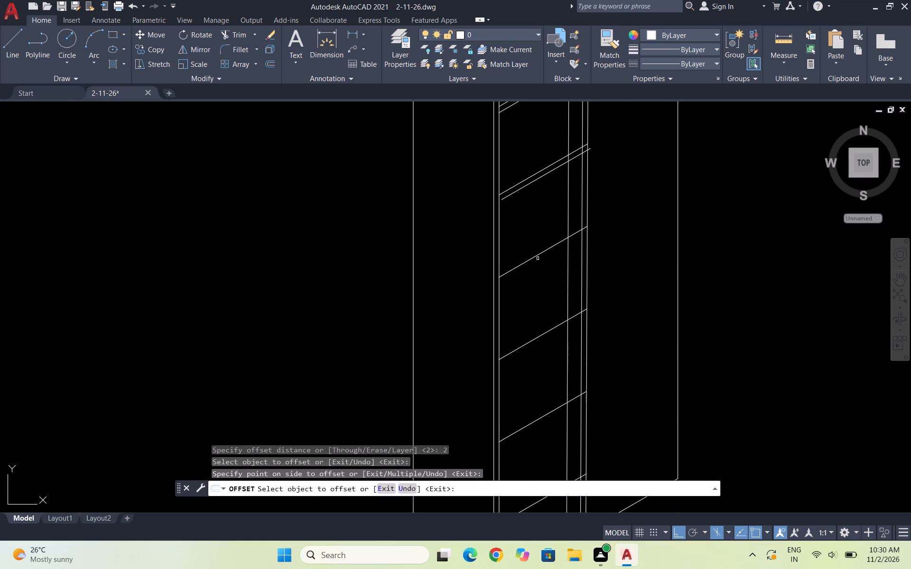
left_click(538, 253)
left_click(538, 290)
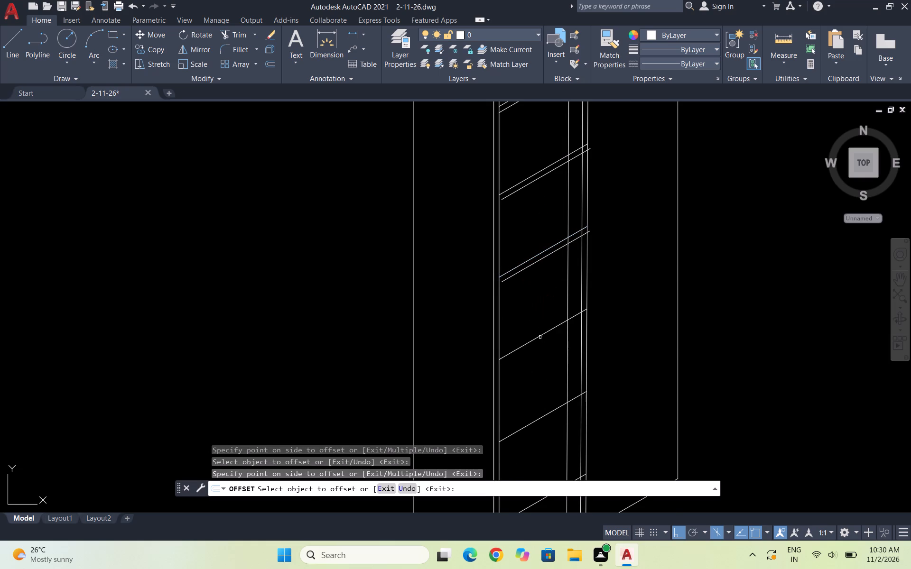
left_click(540, 337)
left_click(541, 378)
Offset the two lowest shelf lines downward by the same 2 units.
scroll(574, 273, "down", 1)
scroll(557, 370, "up", 1)
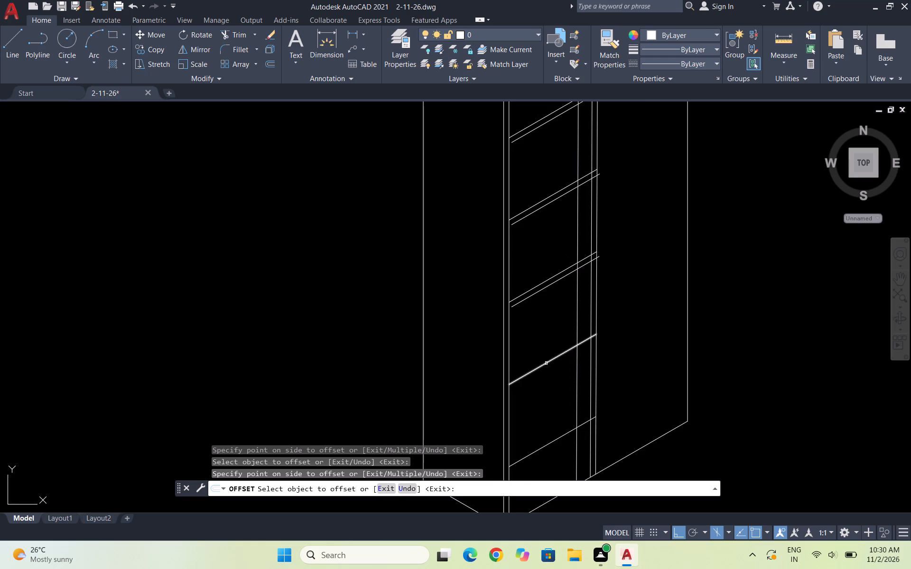
left_click(546, 363)
left_click(543, 406)
scroll(617, 275, "down", 2)
scroll(592, 352, "up", 3)
left_click(576, 324)
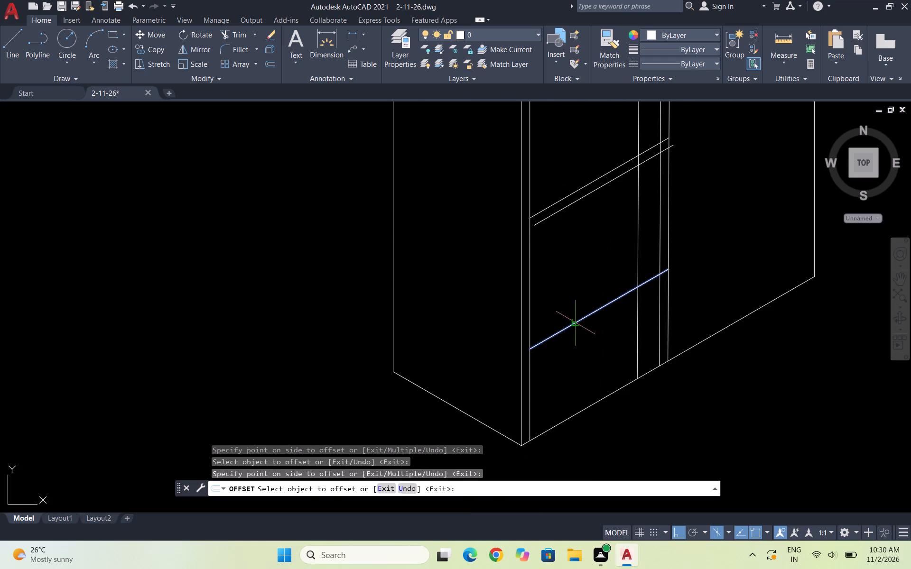
left_click(571, 358)
scroll(639, 229, "down", 3)
scroll(581, 252, "down", 1)
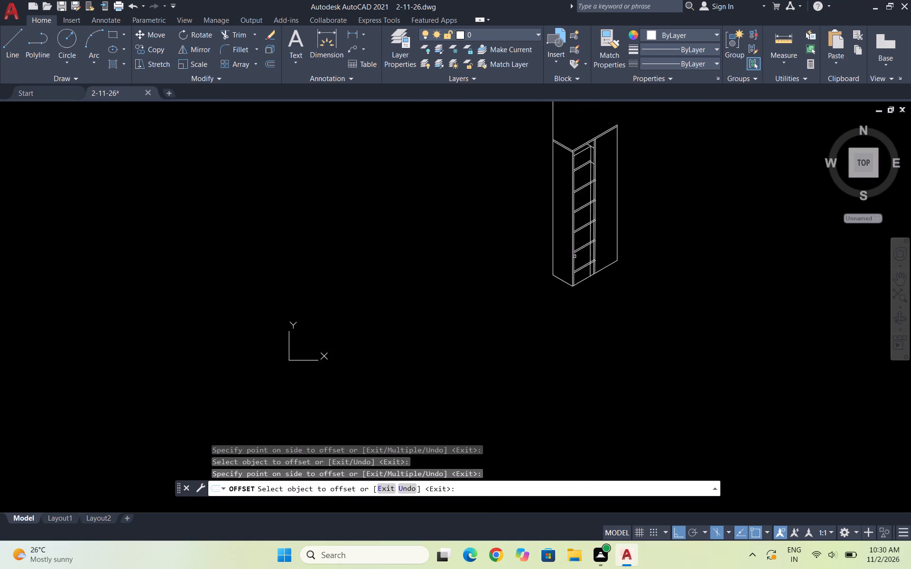
scroll(574, 257, "down", 1)
scroll(578, 187, "up", 5)
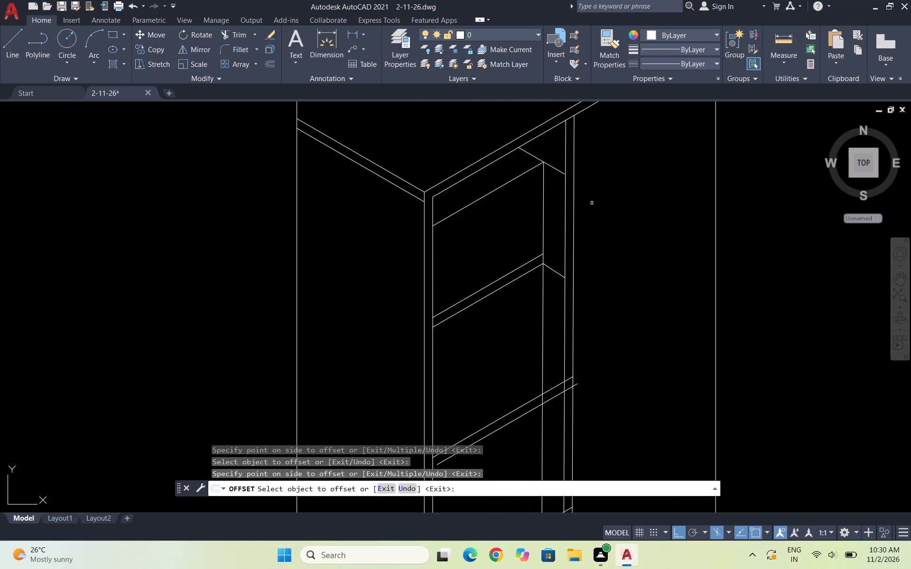
key("Escape")
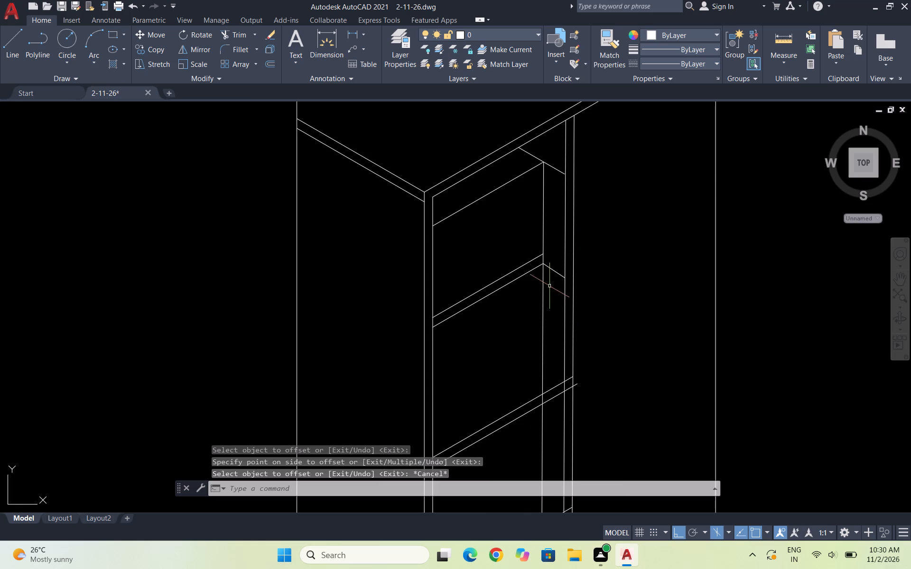
key("Escape")
Copy the short sloping line from the top shelf's lower corner to the matching corners of the next two shelves below.
scroll(557, 291, "up", 3)
left_click_drag(555, 281, 553, 270)
left_click(532, 198)
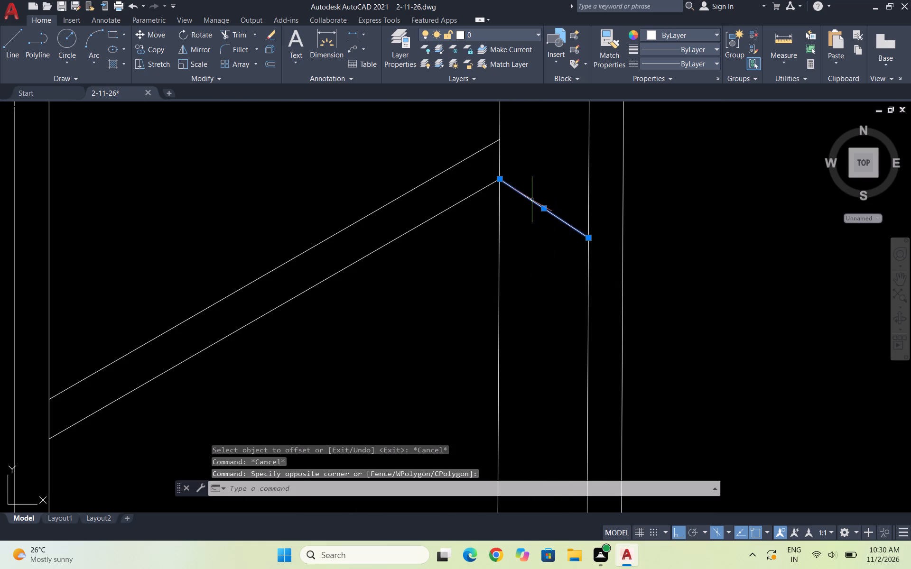
type("CO")
key("Return")
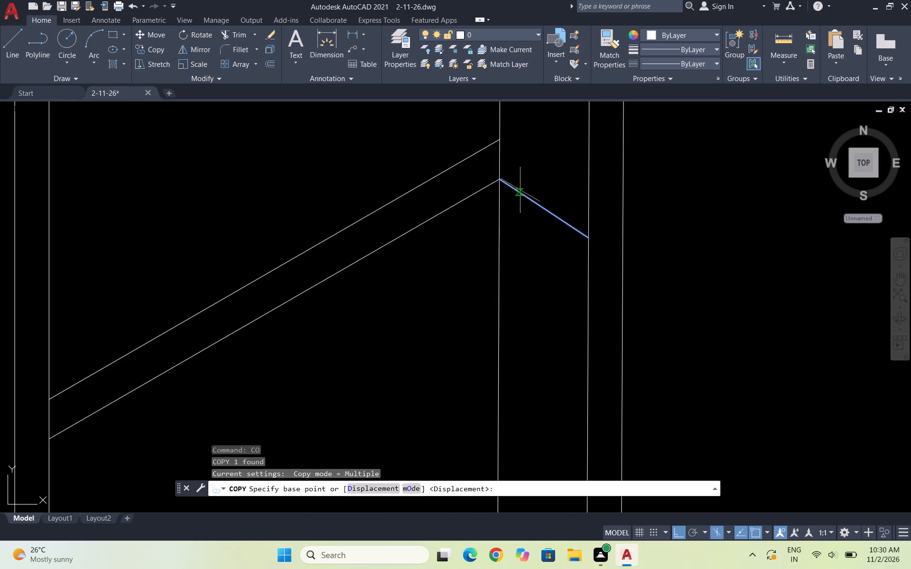
left_click(501, 180)
scroll(502, 154, "down", 4)
scroll(501, 245, "up", 4)
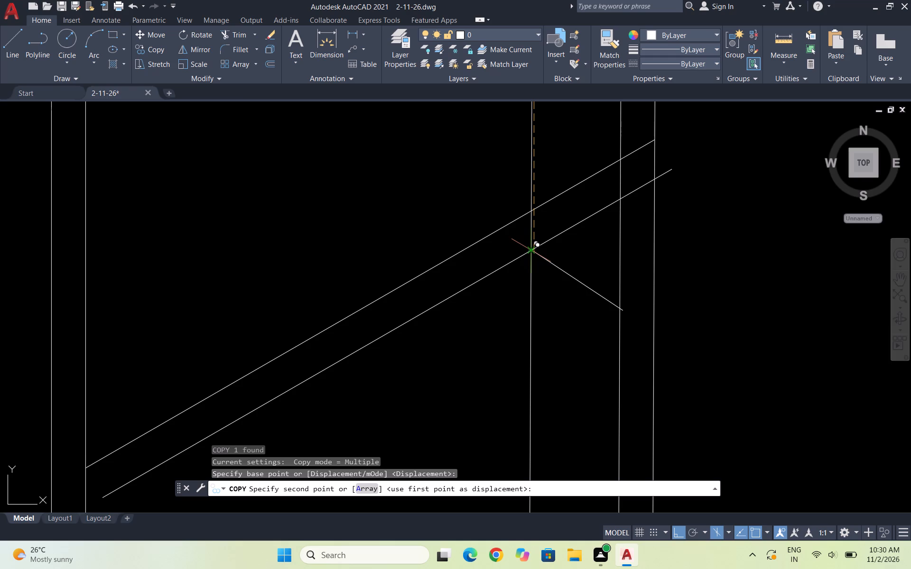
left_click(528, 250)
scroll(540, 203, "down", 4)
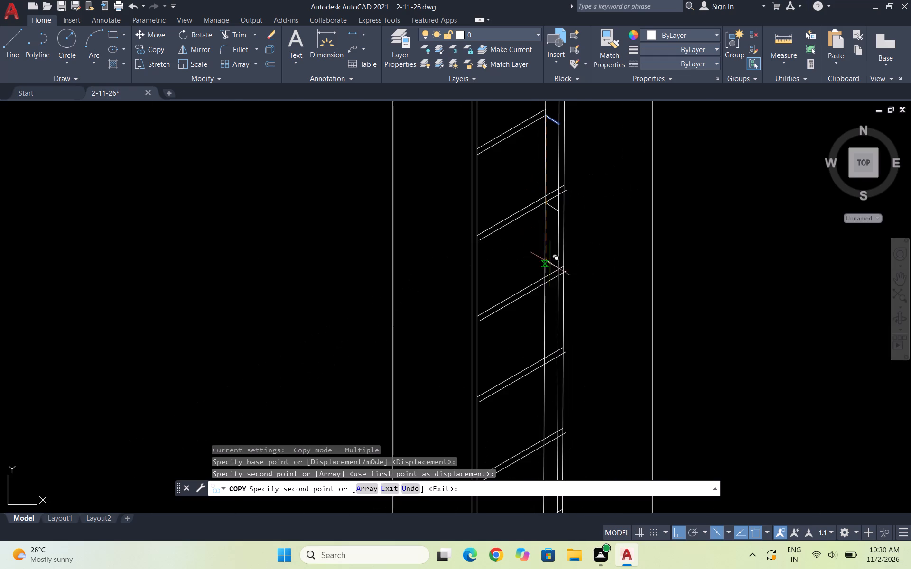
scroll(559, 291, "up", 4)
left_click(509, 264)
Place copies of the sloping line at the lower-edge corners of the three lowest shelves.
scroll(537, 228, "down", 3)
scroll(547, 323, "up", 3)
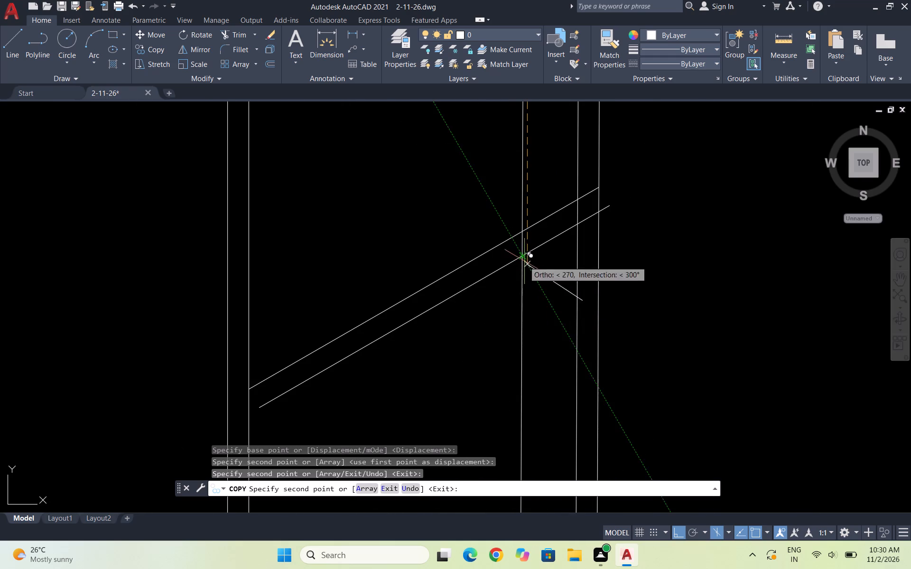
left_click(520, 258)
scroll(612, 219, "down", 3)
scroll(598, 322, "up", 4)
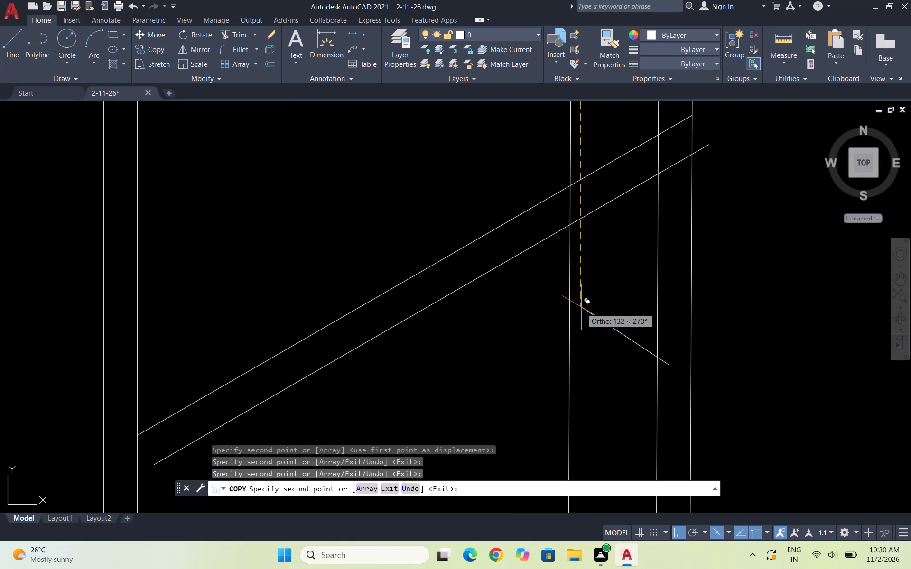
left_click(572, 224)
scroll(593, 211, "down", 4)
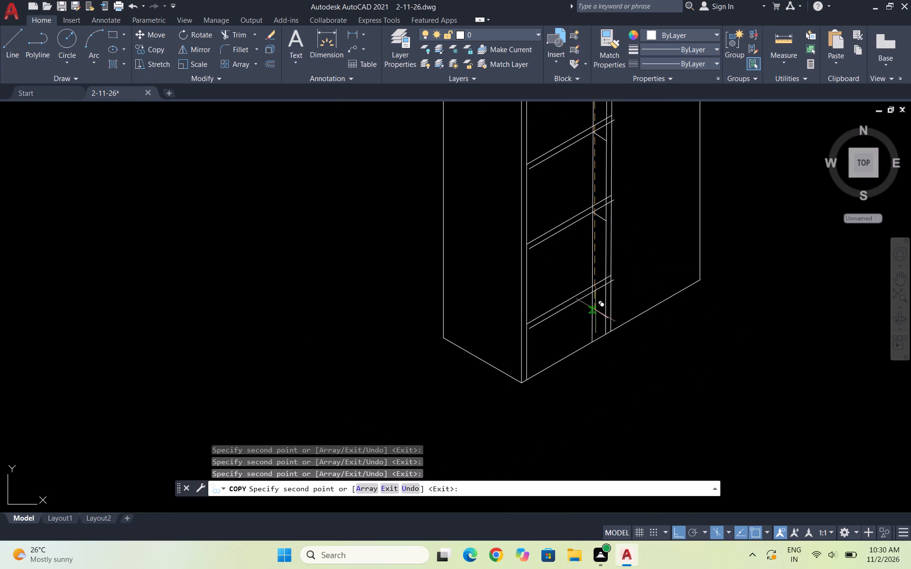
scroll(590, 307, "up", 3)
left_click(599, 248)
key("Escape")
scroll(677, 229, "down", 3)
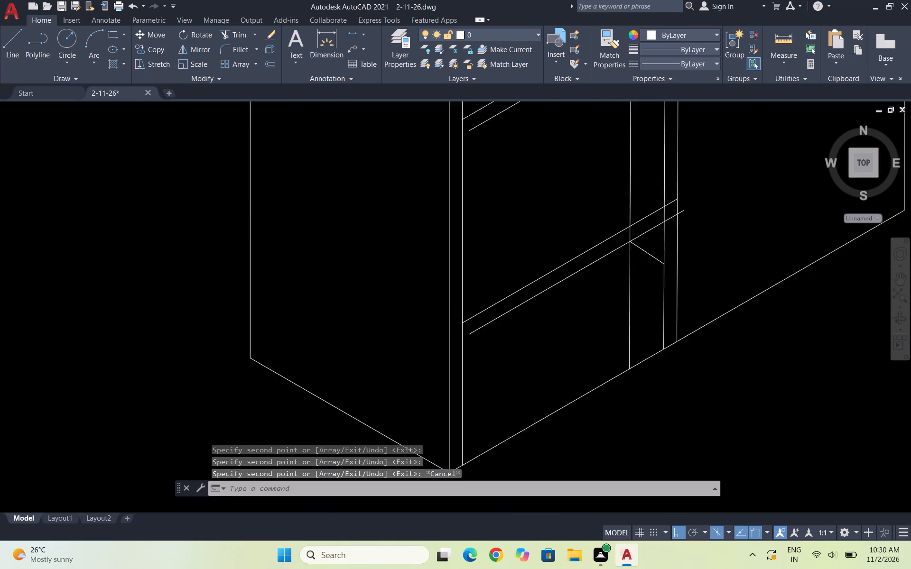
Trim both edges of the shelf directly below the top one beyond the copied vertical line, including the stub past the divider.
scroll(607, 283, "down", 4)
scroll(620, 252, "up", 4)
scroll(563, 230, "up", 2)
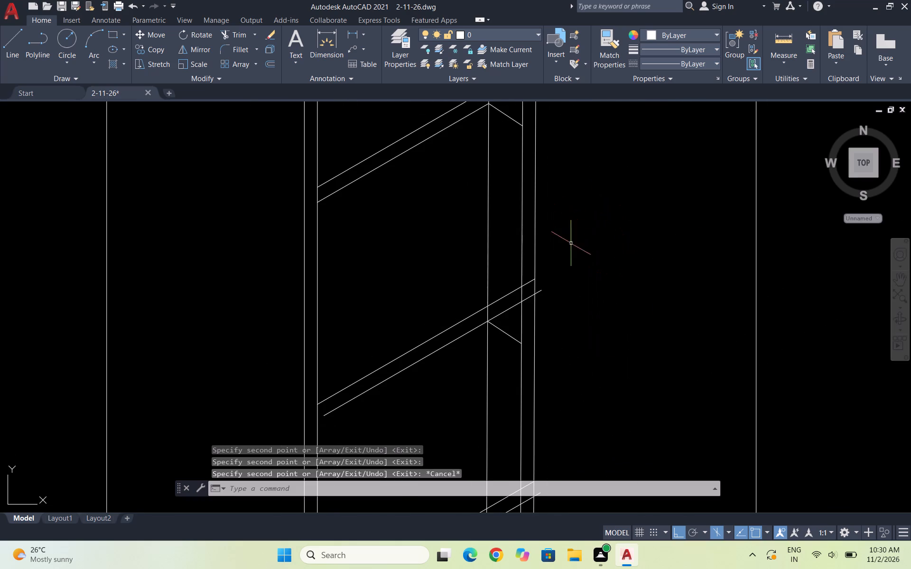
key("Escape")
key("Escape")
type("TR")
key("Return")
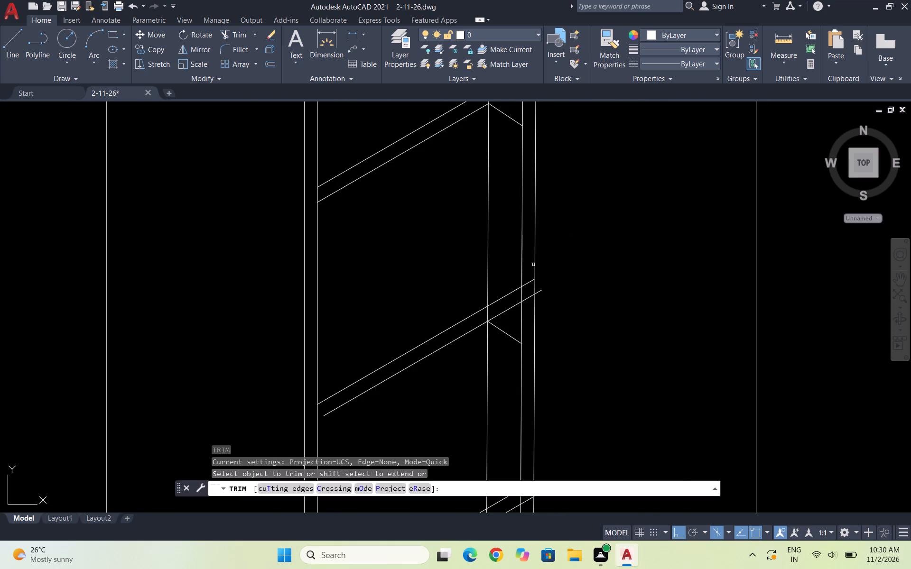
scroll(490, 318, "up", 4)
left_click_drag(558, 330, 554, 195)
left_click_drag(558, 143, 557, 131)
scroll(549, 197, "down", 2)
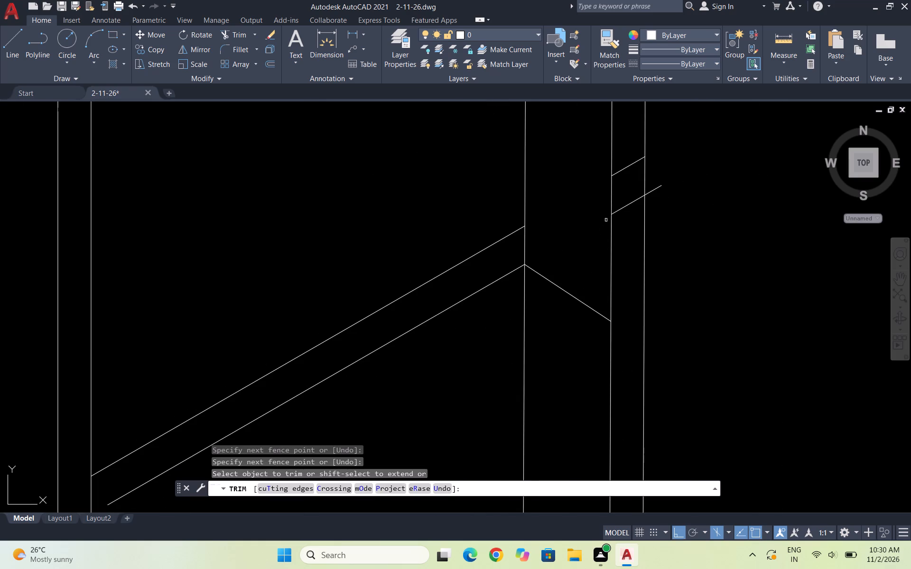
left_click_drag(626, 222, 627, 209)
left_click_drag(629, 152, 636, 218)
left_click_drag(655, 193, 655, 199)
left_click_drag(655, 199, 656, 203)
left_click_drag(651, 185, 660, 205)
Trim both edges of the second shelf below the top one beyond the copied vertical line, across and past the divider.
scroll(684, 108, "down", 3)
scroll(654, 267, "up", 2)
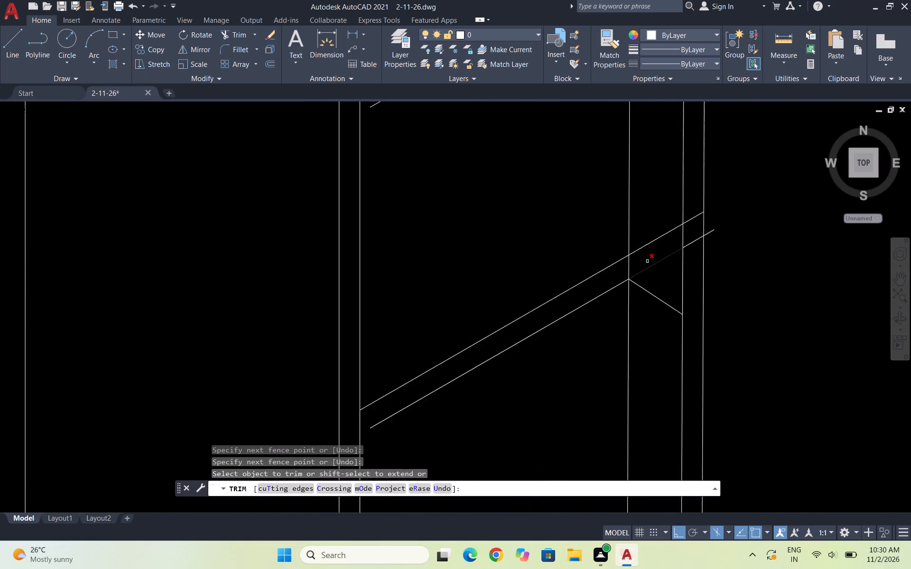
scroll(646, 260, "up", 2)
left_click_drag(666, 309, 653, 194)
left_click_drag(767, 144, 765, 251)
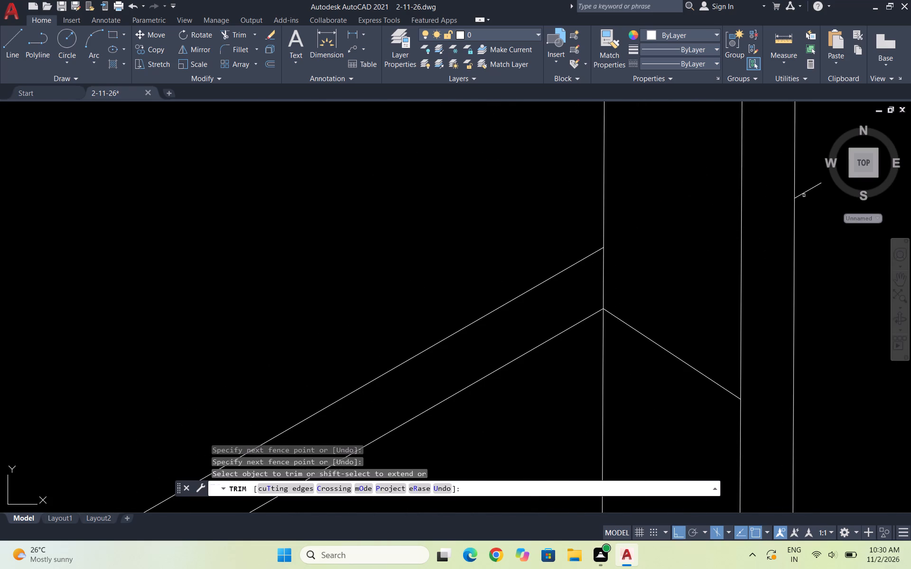
left_click_drag(803, 186, 808, 222)
Trim both edges of the third shelf below the top one beyond the copied vertical line, across and past the divider.
scroll(772, 142, "down", 4)
scroll(735, 275, "up", 4)
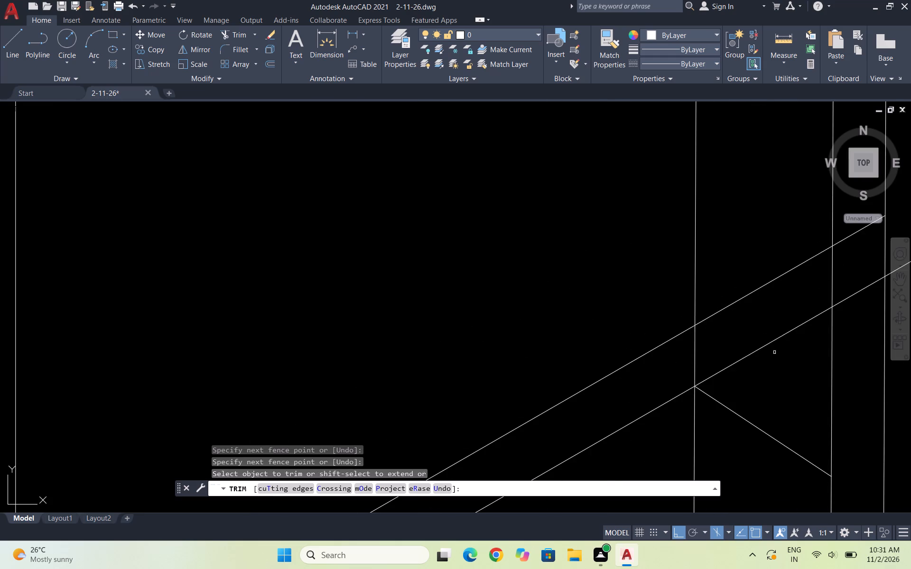
left_click_drag(784, 369, 759, 252)
scroll(736, 243, "down", 4)
scroll(782, 253, "up", 4)
left_click_drag(600, 181, 606, 226)
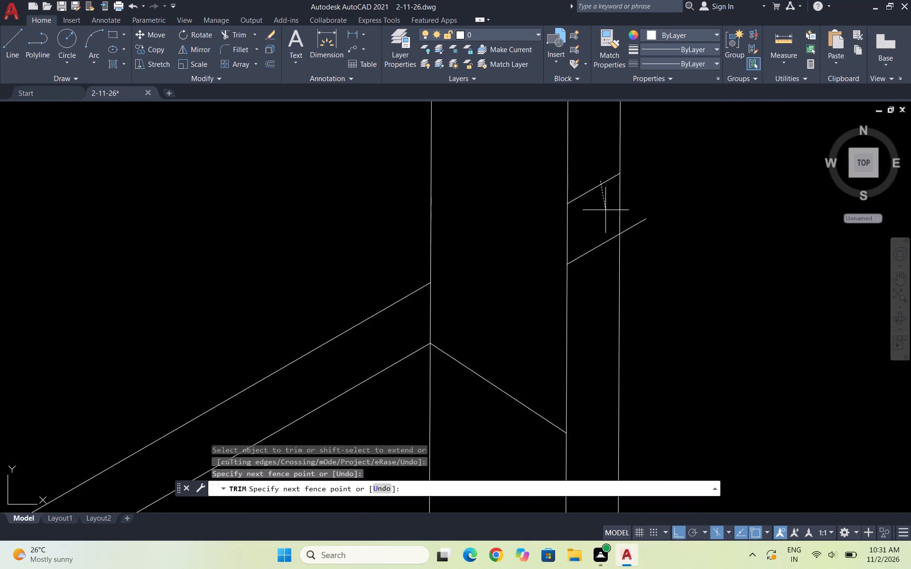
left_click_drag(606, 226, 613, 285)
left_click_drag(641, 217, 641, 266)
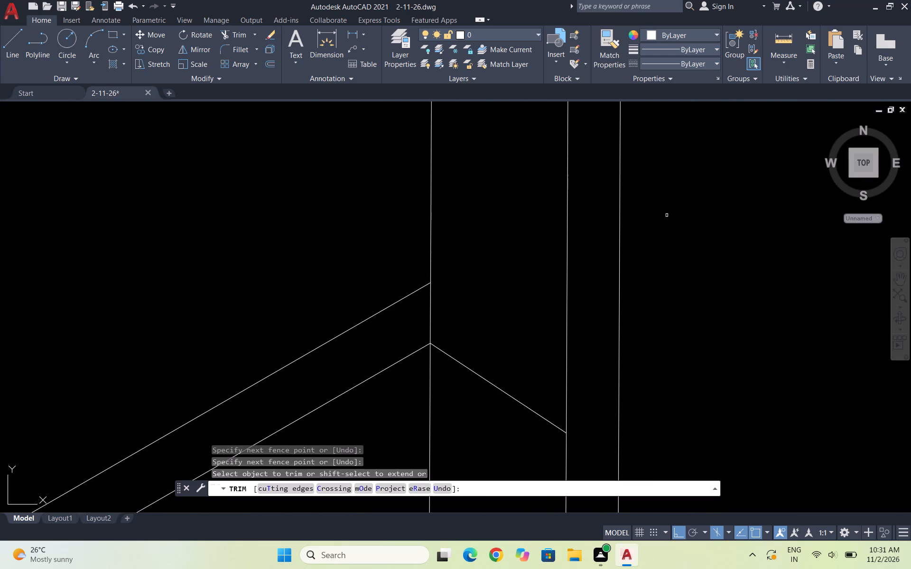
Trim both edges of the second-lowest shelf beyond the copied vertical line, including the pieces across and past the divider.
scroll(711, 160, "down", 2)
scroll(756, 162, "down", 2)
scroll(682, 283, "down", 1)
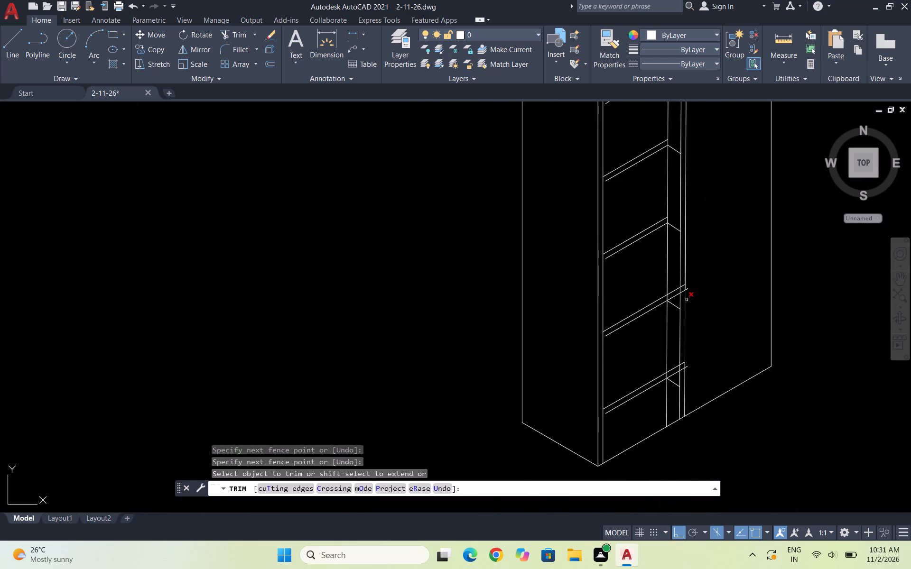
scroll(687, 300, "up", 5)
scroll(558, 300, "up", 2)
left_click_drag(540, 307, 404, 115)
scroll(474, 178, "down", 2)
scroll(602, 171, "down", 2)
scroll(596, 141, "up", 3)
left_click_drag(601, 140, 600, 262)
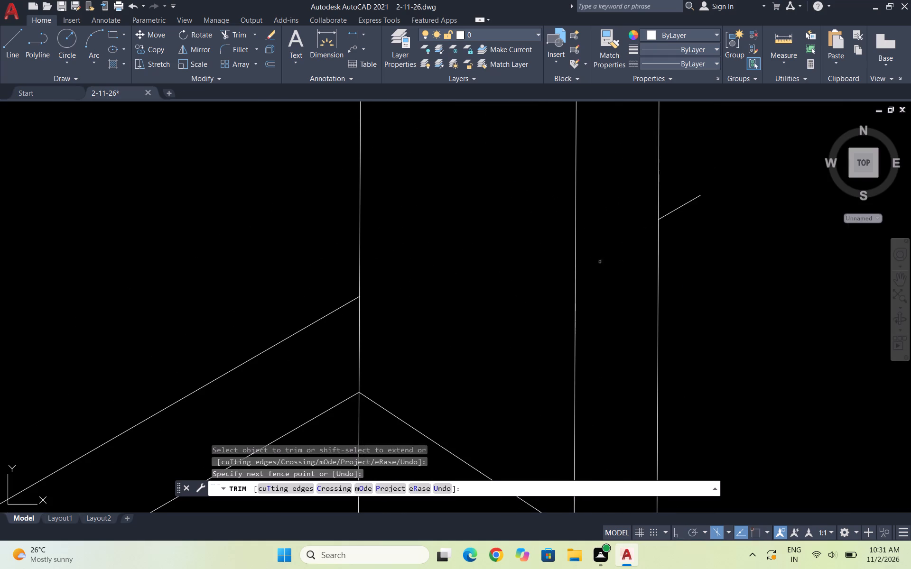
left_click_drag(690, 185, 683, 221)
Trim both edges of the lowest shelf beyond the copied vertical line, including the pieces across and past the divider.
scroll(712, 132, "down", 4)
scroll(666, 357, "up", 5)
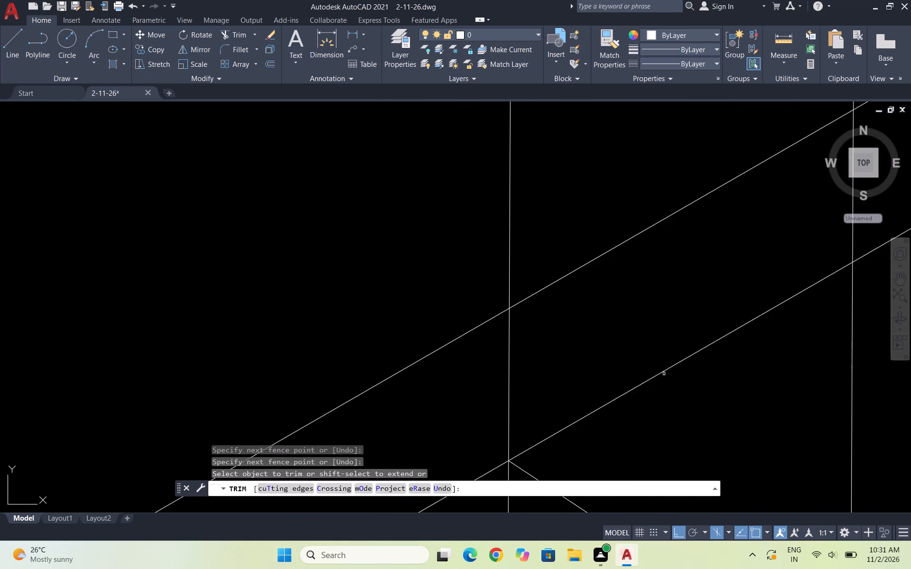
left_click_drag(664, 382, 610, 234)
scroll(611, 225, "down", 4)
scroll(665, 214, "up", 3)
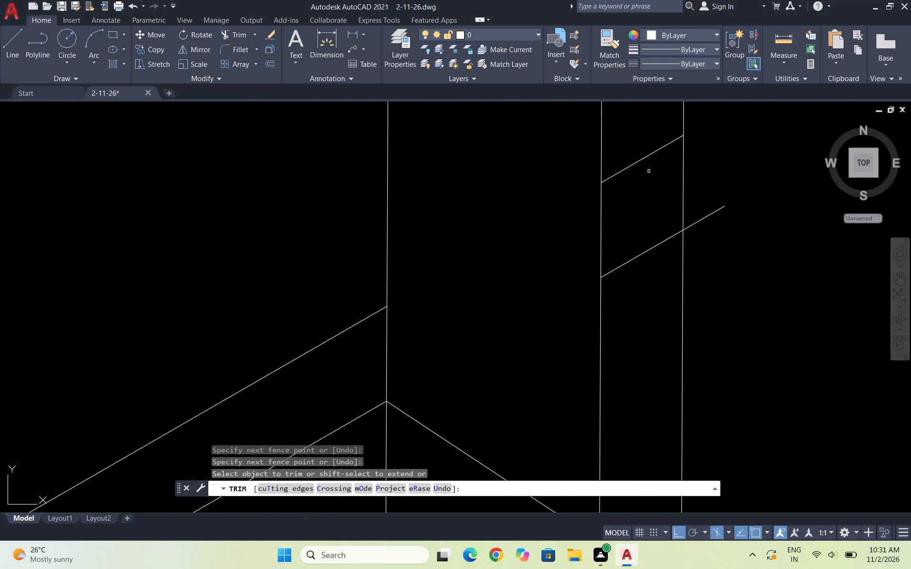
left_click_drag(646, 171, 620, 321)
left_click_drag(708, 220, 714, 265)
left_click_drag(702, 187, 718, 240)
left_click_drag(649, 147, 638, 198)
scroll(738, 145, "down", 4)
scroll(707, 333, "down", 1)
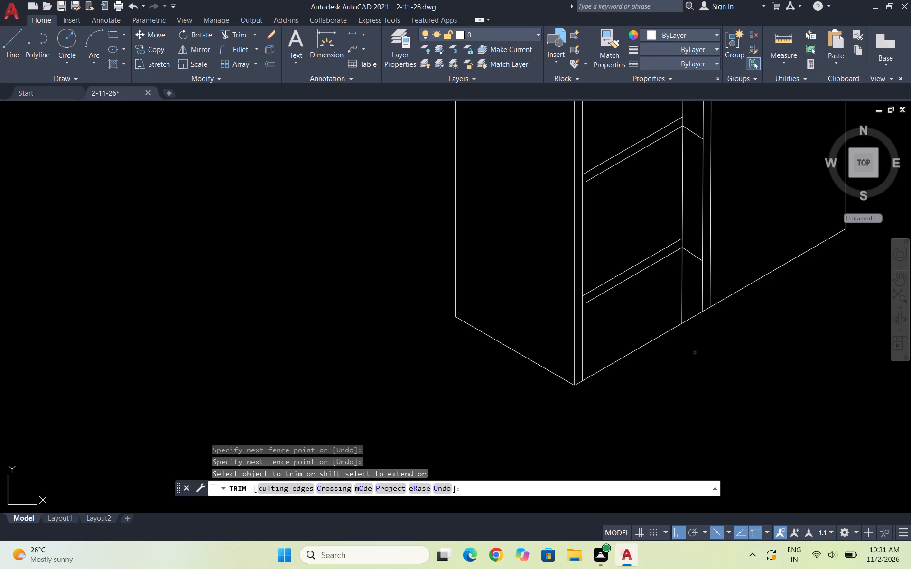
key("Escape")
key("Escape")
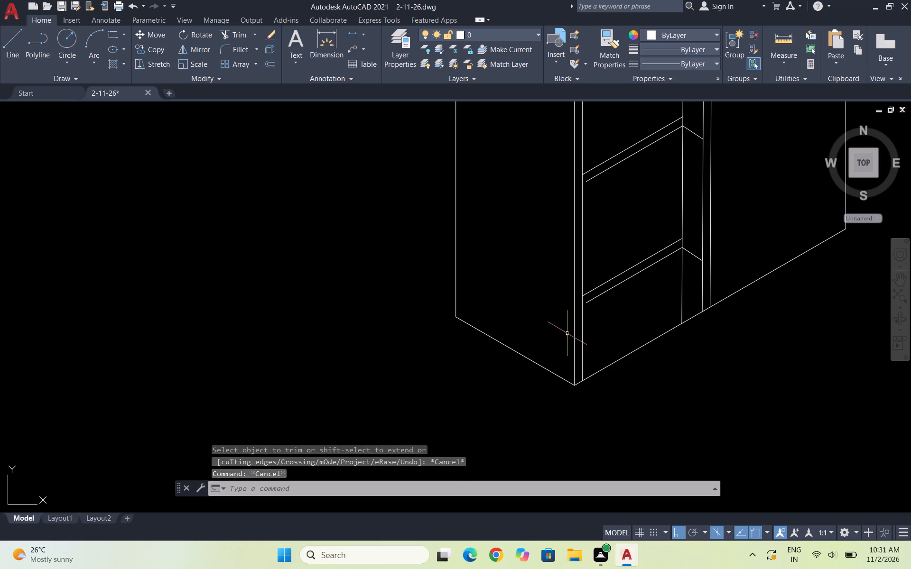
Extend the lower edges of the three lowest shelves to the inner vertical edge of the frame at the front corner.
type("EX")
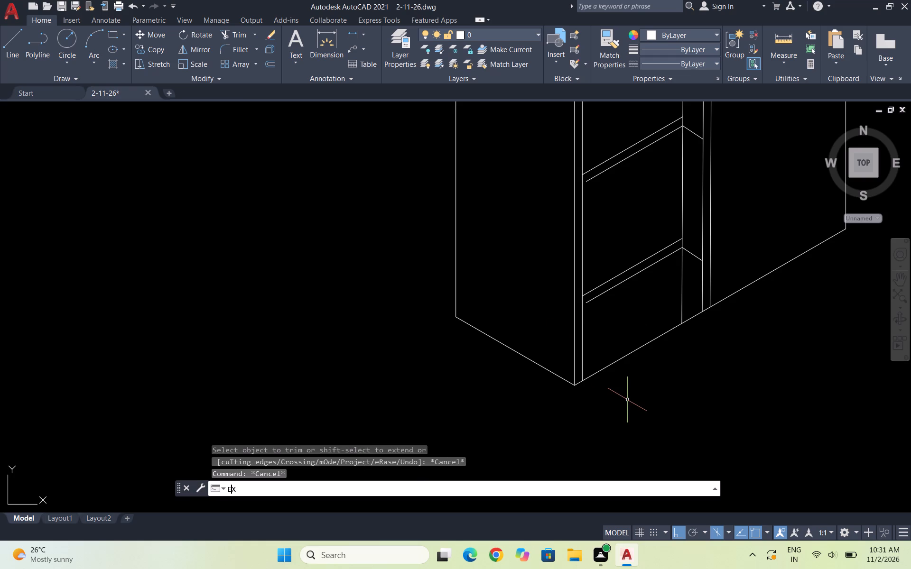
key("Return")
scroll(626, 277, "up", 1)
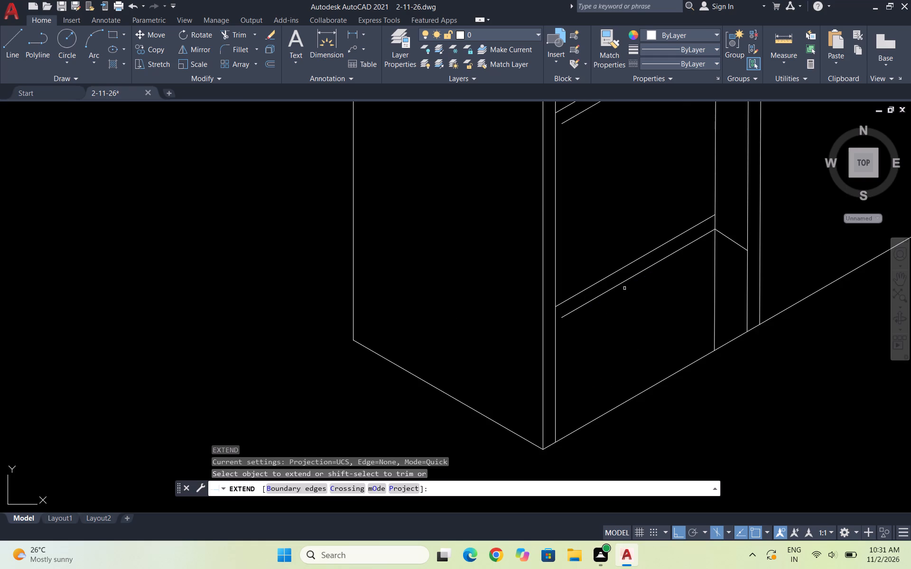
left_click(623, 283)
scroll(609, 333, "down", 1)
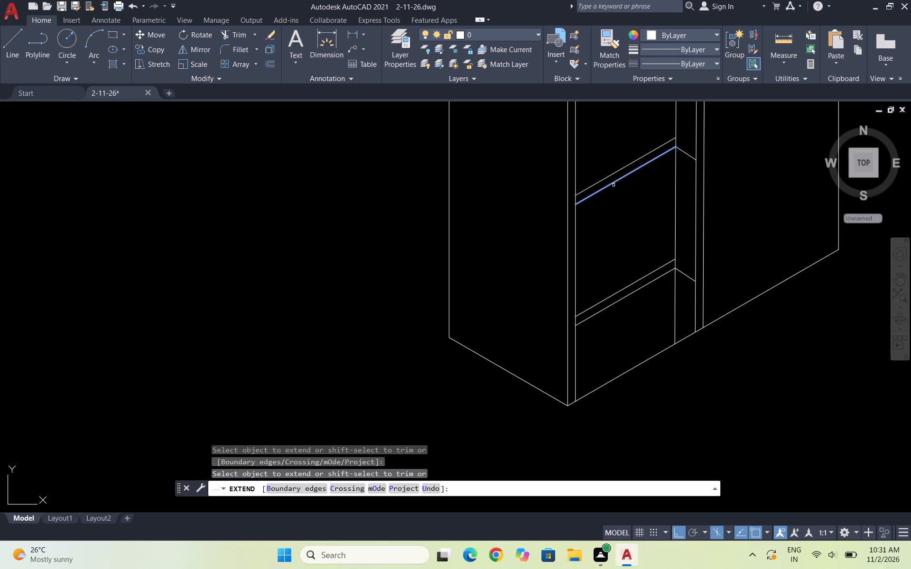
left_click(614, 184)
scroll(553, 274, "down", 3)
scroll(565, 180, "up", 3)
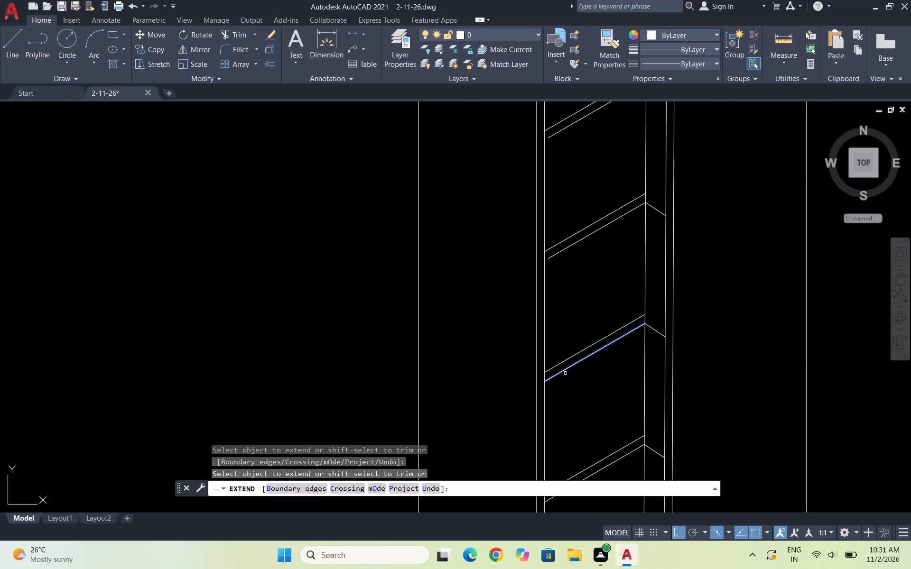
left_click(565, 373)
left_click(560, 367)
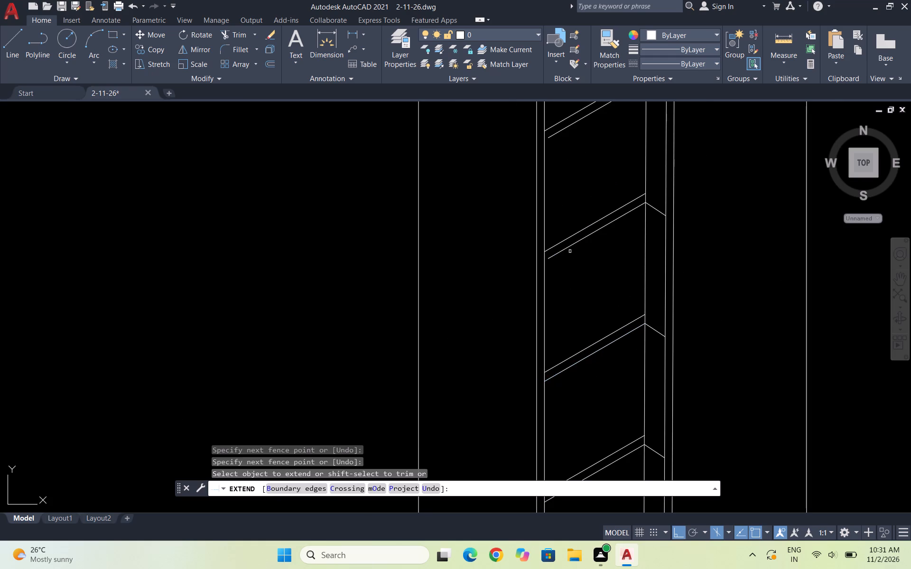
Extend the lower edges of the remaining two offset shelves below the top one to the same inner frame edge.
left_click(568, 248)
scroll(581, 317, "down", 1)
scroll(585, 202, "up", 3)
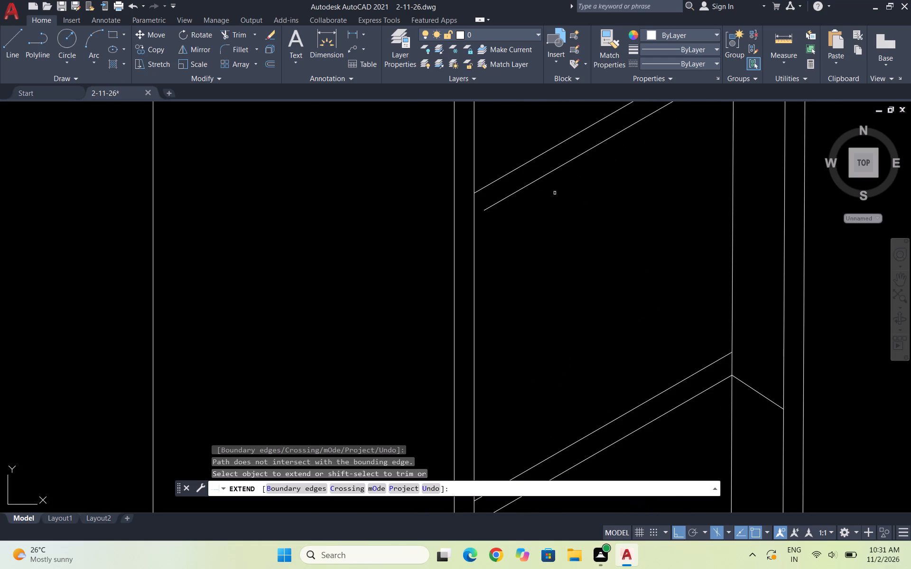
left_click(536, 180)
scroll(490, 249, "down", 3)
scroll(462, 184, "down", 2)
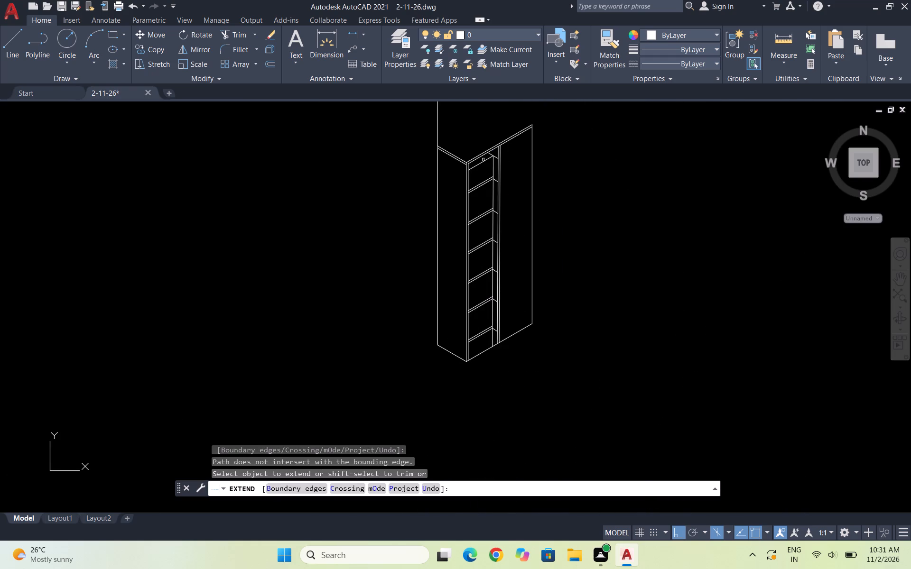
scroll(475, 159, "up", 3)
key("Escape")
key("Escape")
key("Escape")
key("Escape")
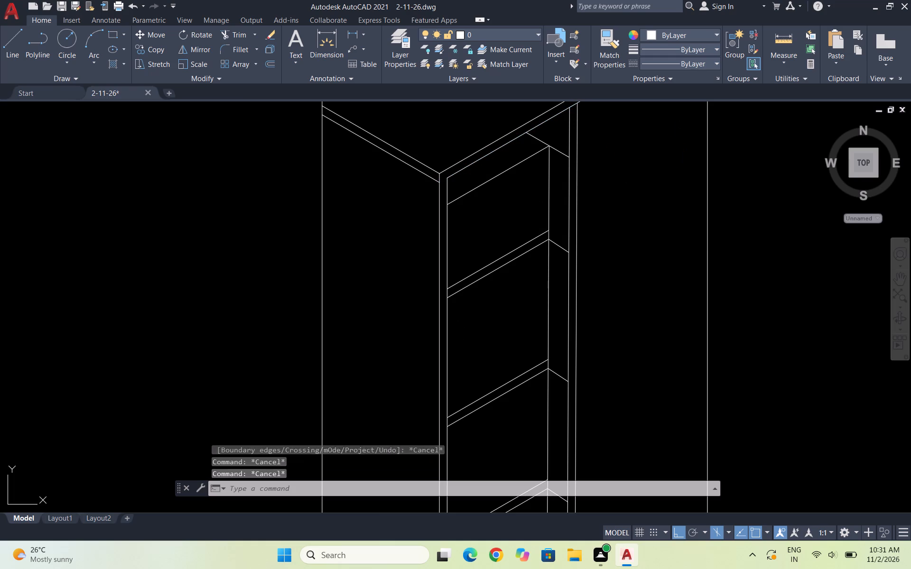
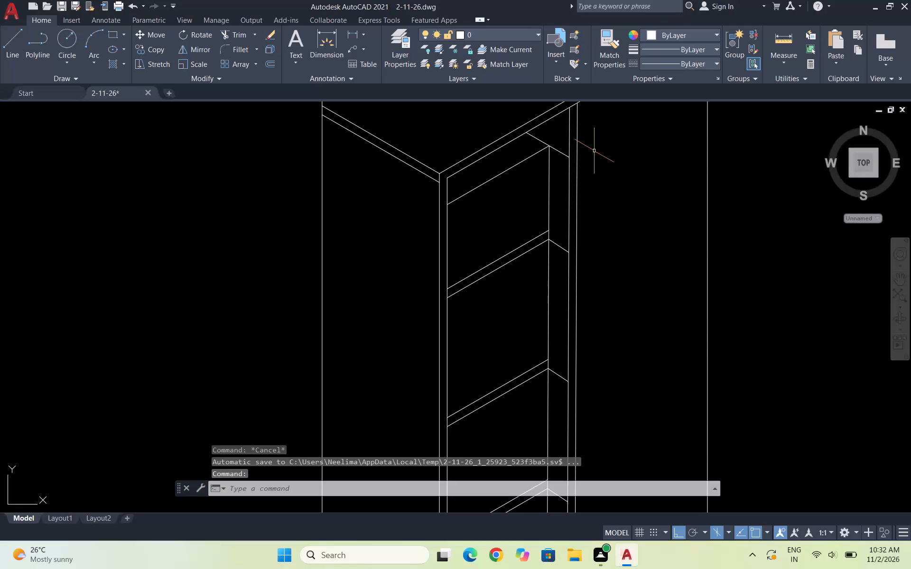
Offset the single edge line of the topmost shelf 2 units downward to give the shelf its thickness.
key("Escape")
key("Escape")
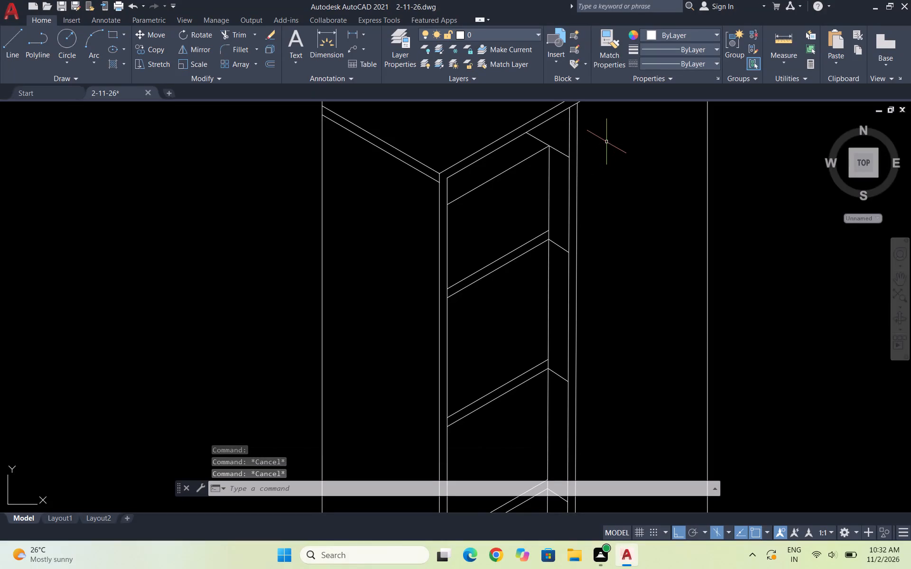
scroll(431, 267, "down", 2)
scroll(483, 229, "up", 2)
scroll(443, 249, "up", 1)
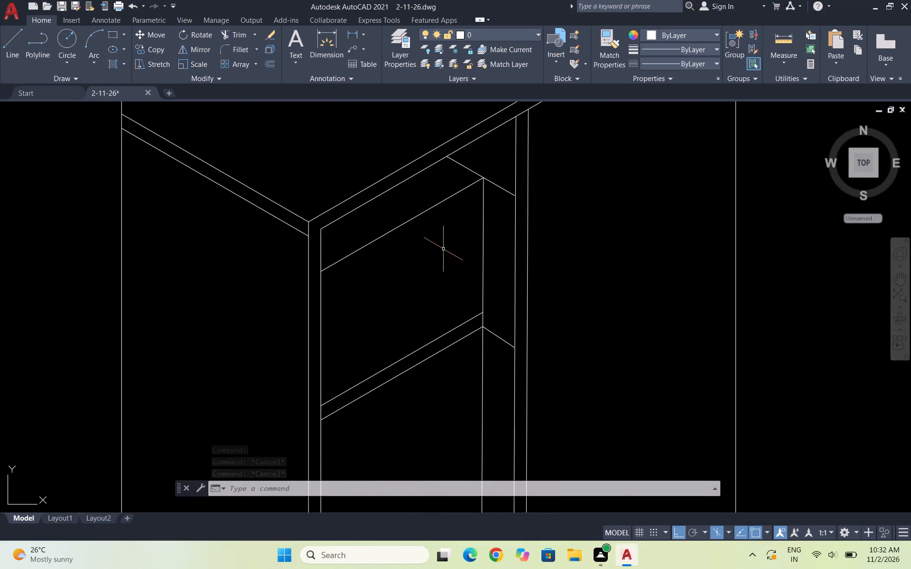
key("Escape")
key("Escape")
key("o")
key("Return")
key("2")
key("Return")
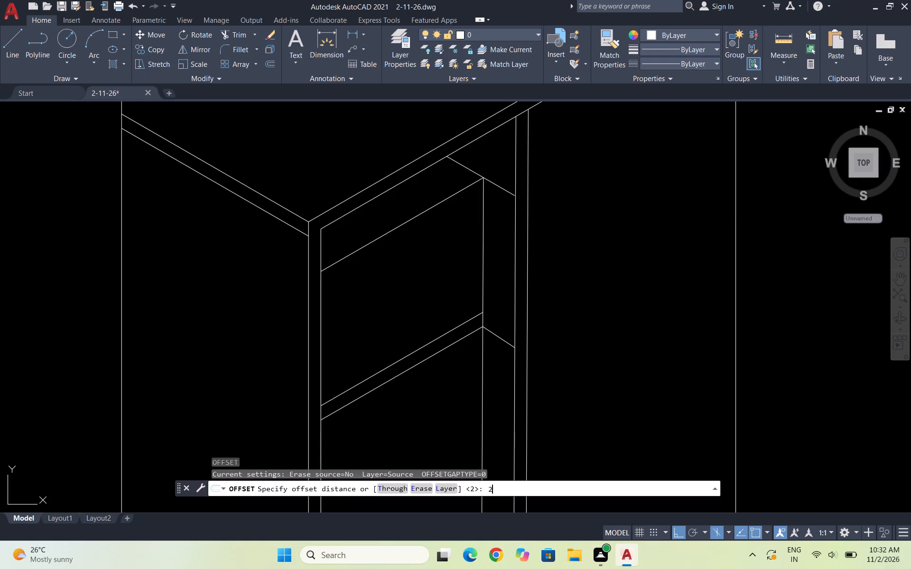
left_click(408, 220)
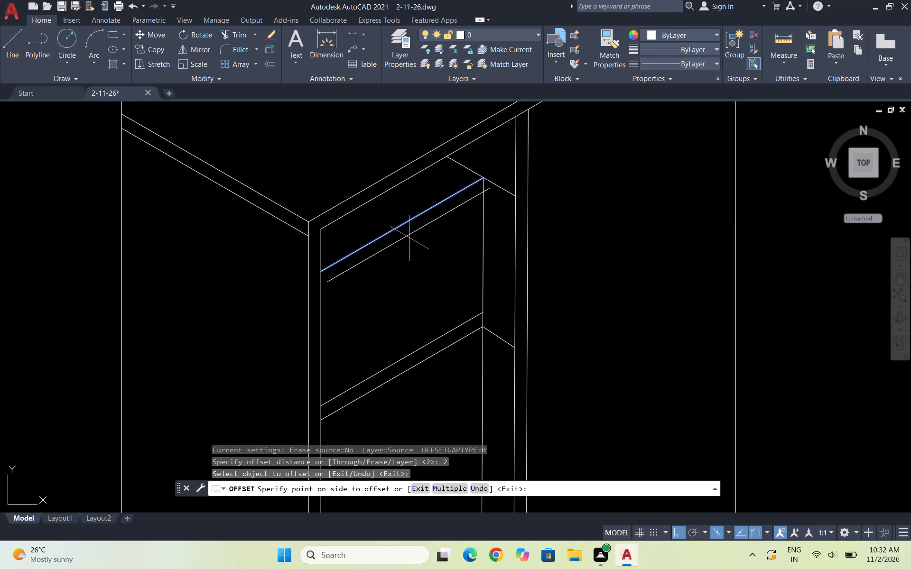
left_click(410, 239)
key("Escape")
key("Escape")
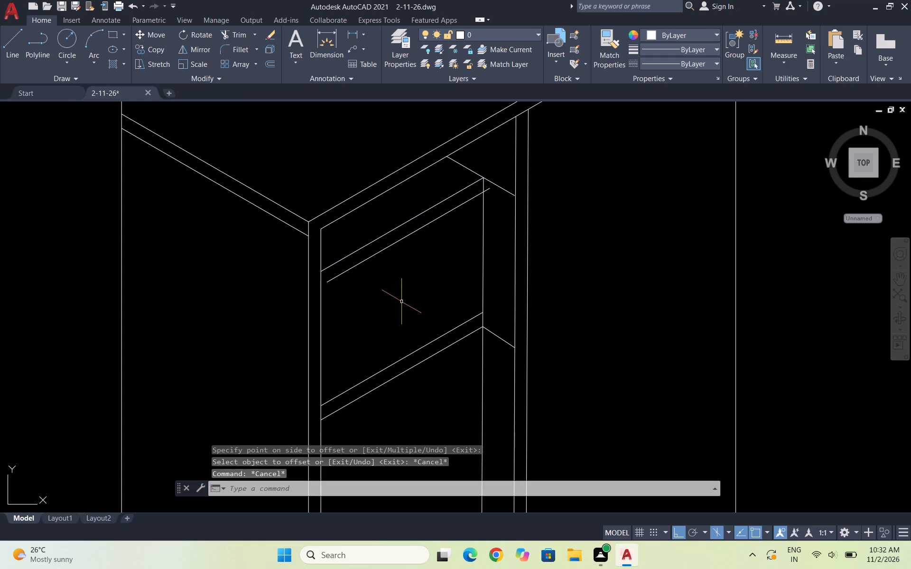
Extend the new top shelf edge to the inner frame edge at the front corner and trim its overhang past the copied vertical line.
type("EX")
key("Return")
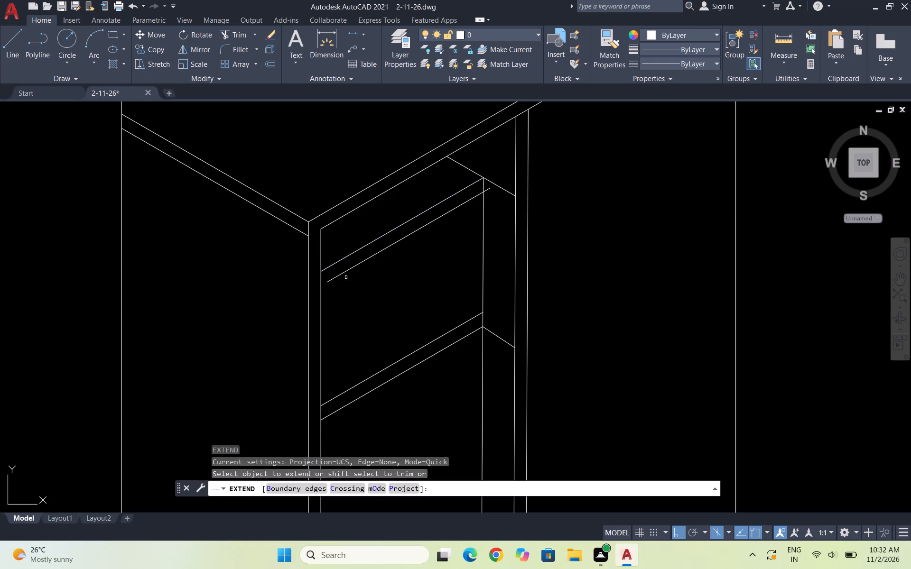
left_click(336, 278)
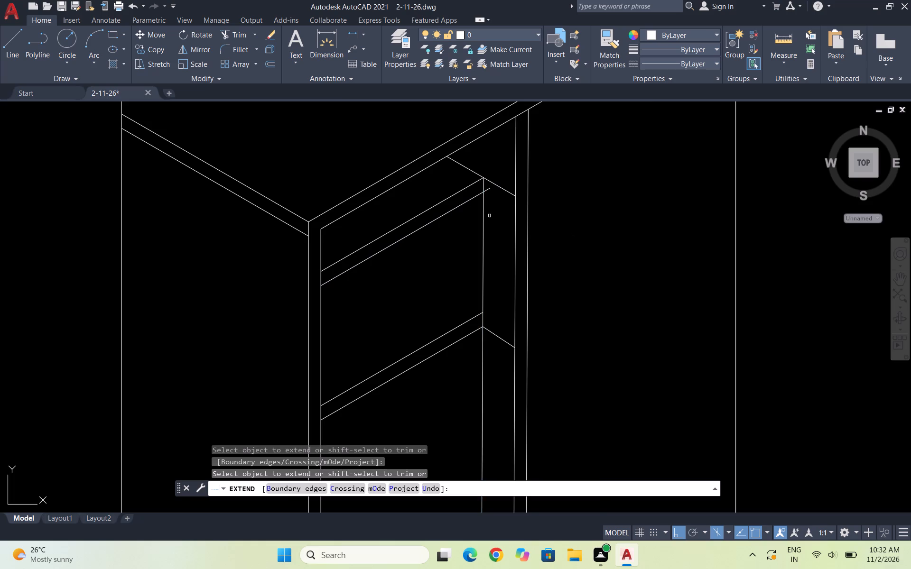
scroll(488, 189, "up", 3, "shift")
left_click_drag(486, 188, 493, 217, "shift")
scroll(502, 170, "down", 4)
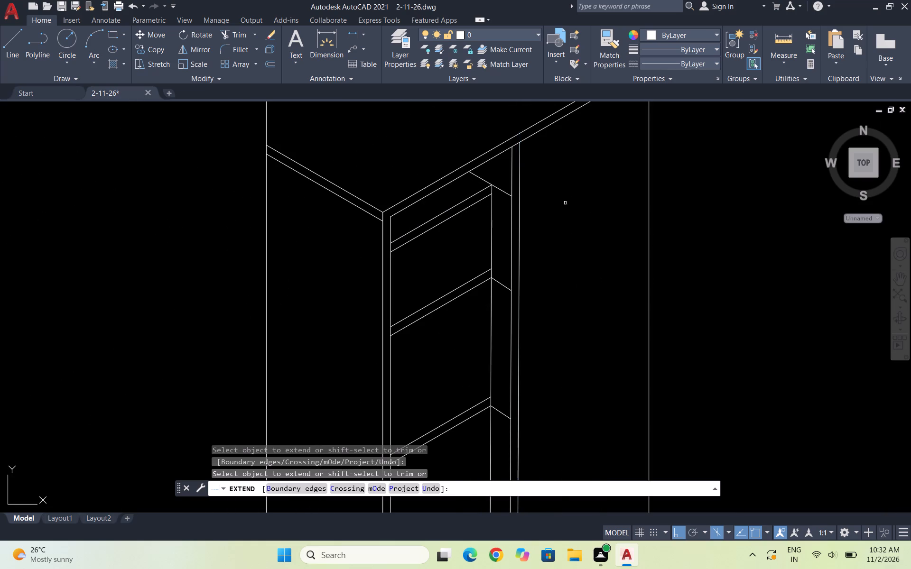
scroll(563, 191, "down", 3)
scroll(567, 389, "up", 4)
scroll(577, 318, "down", 1)
scroll(645, 340, "down", 1)
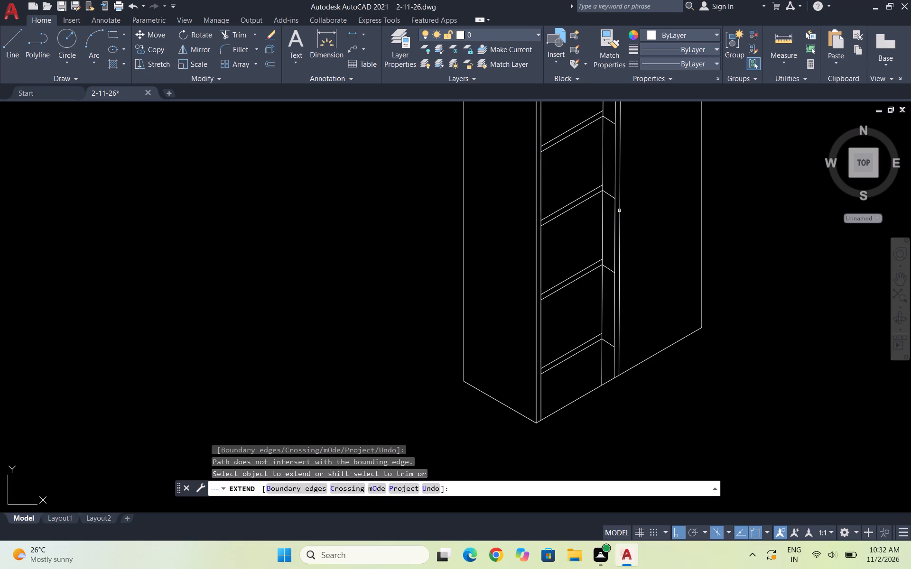
key("Escape")
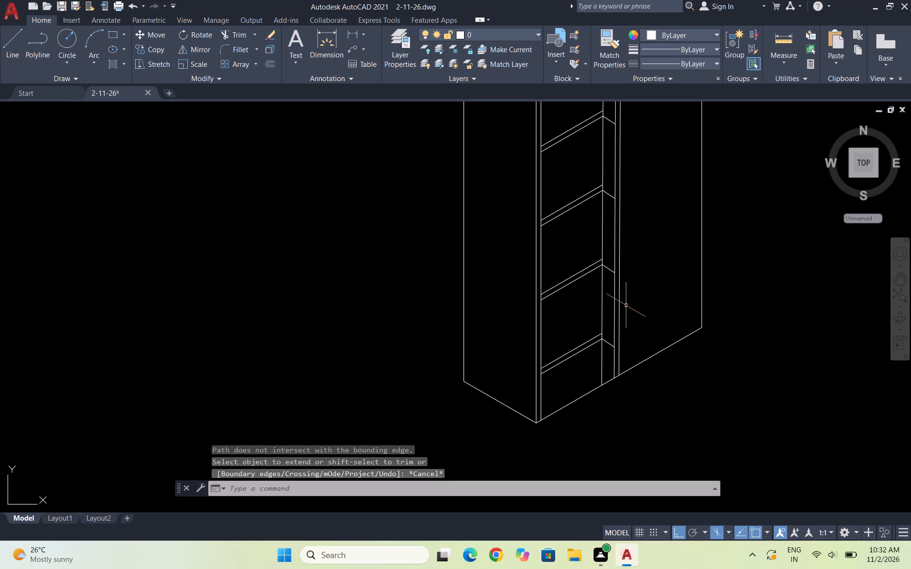
Move the short depth line of the third shelf from the top from the shelf's lower edge endpoint to its upper edge endpoint.
scroll(628, 295, "down", 1)
scroll(617, 133, "up", 5)
left_click_drag(615, 225, 609, 202)
scroll(612, 211, "up", 1)
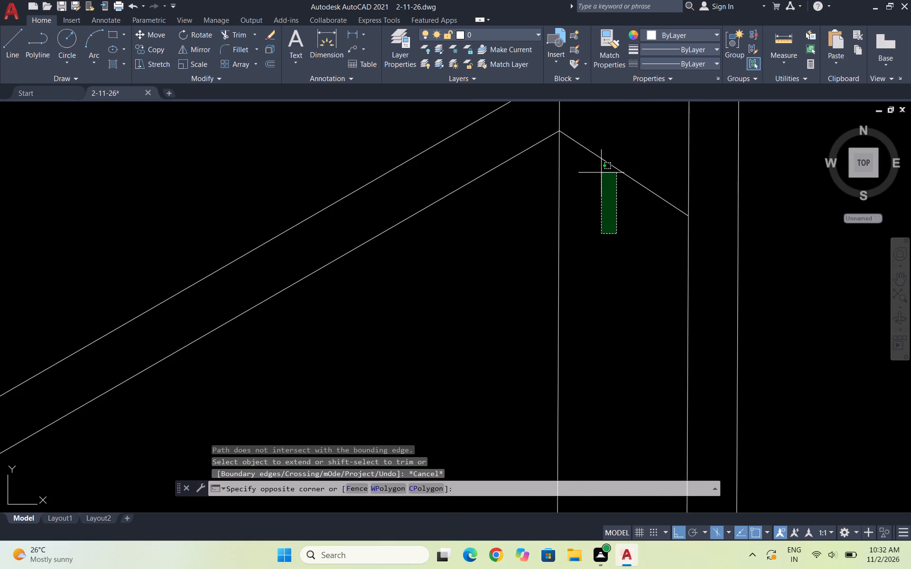
left_click(601, 172)
left_click_drag(653, 221, 643, 200)
left_click(622, 151)
scroll(634, 225, "down", 2)
key("m")
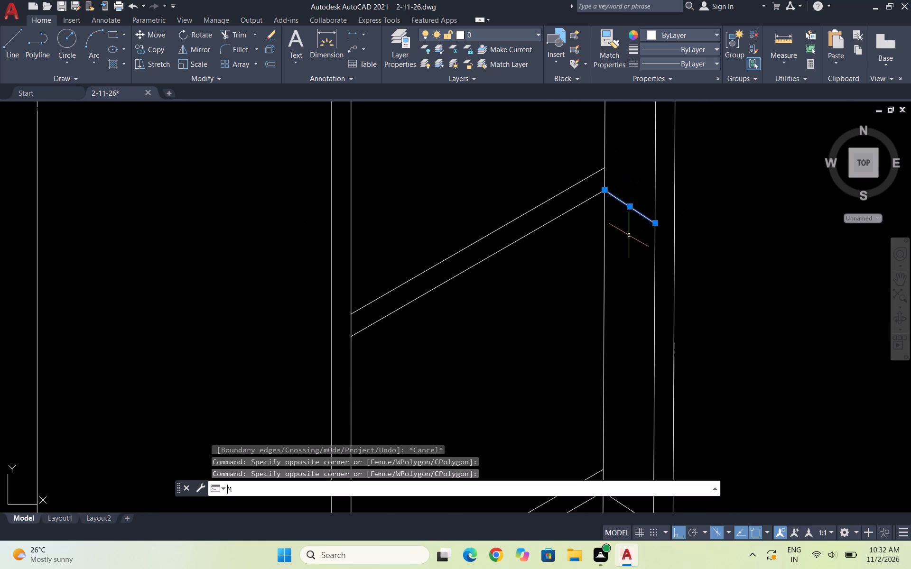
key("Return")
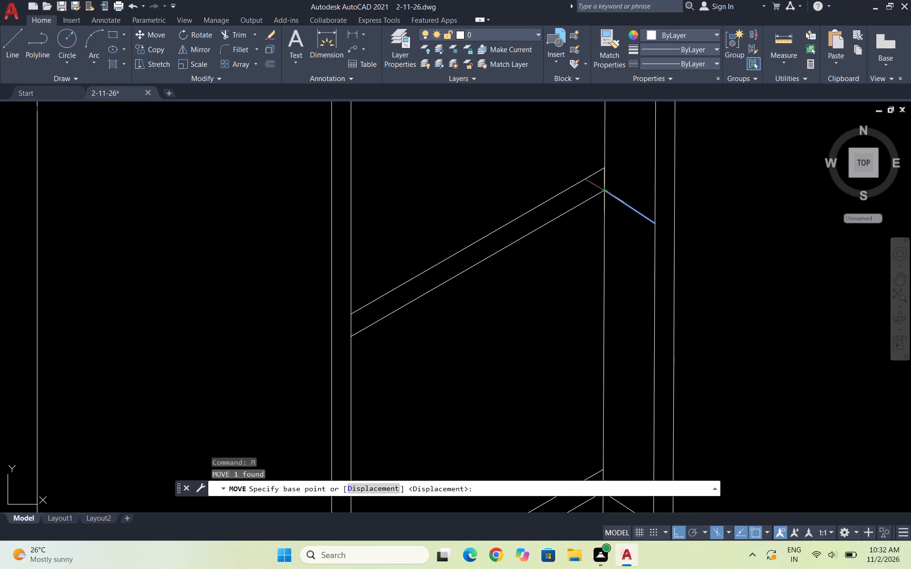
left_click(604, 192)
left_click(604, 167)
Move the short depth line of the fourth shelf from the top up to the endpoint of that shelf's upper edge.
scroll(621, 149, "down", 3)
scroll(623, 224, "up", 3)
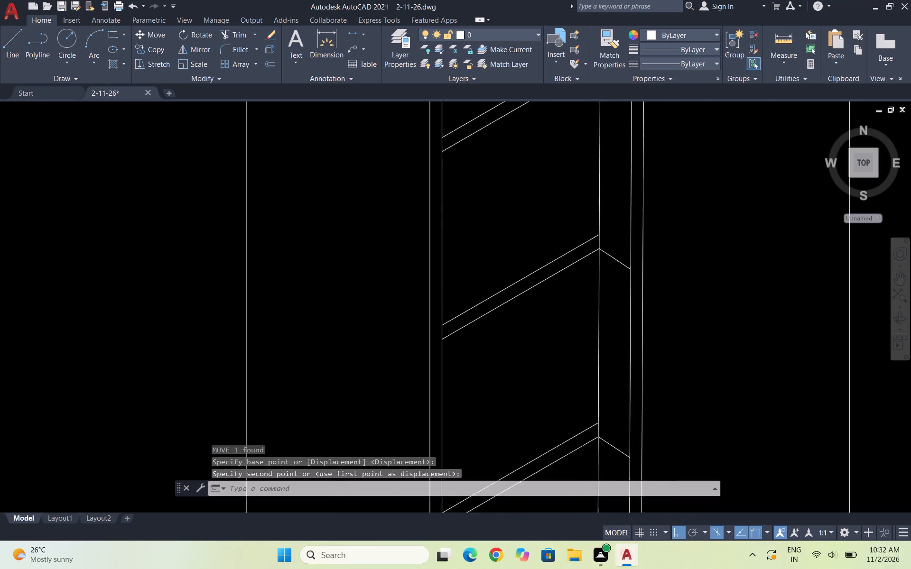
left_click_drag(617, 294, 610, 280)
left_click(603, 262)
key("m")
key("Return")
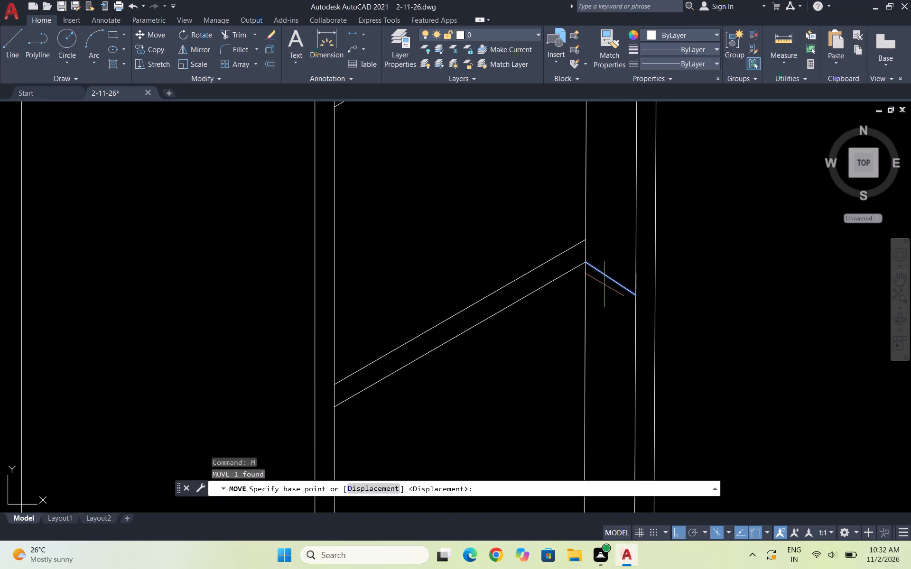
left_click(585, 261)
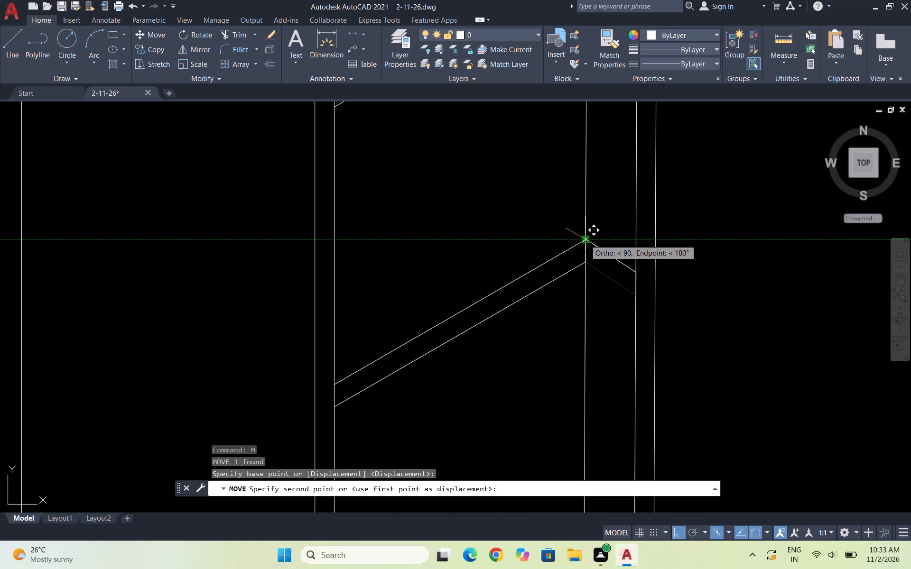
left_click(585, 239)
Move the short depth line of the third-lowest shelf up to the endpoint of that shelf's upper edge.
scroll(582, 208, "down", 2)
scroll(575, 372, "up", 4)
left_click_drag(696, 313, 692, 299)
left_click(683, 246)
key("m")
key("Return")
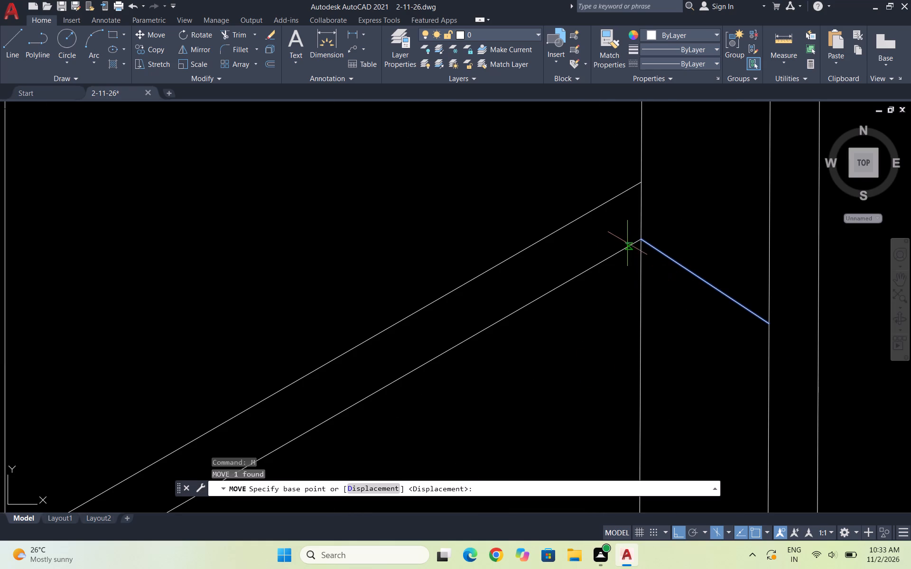
left_click(639, 243)
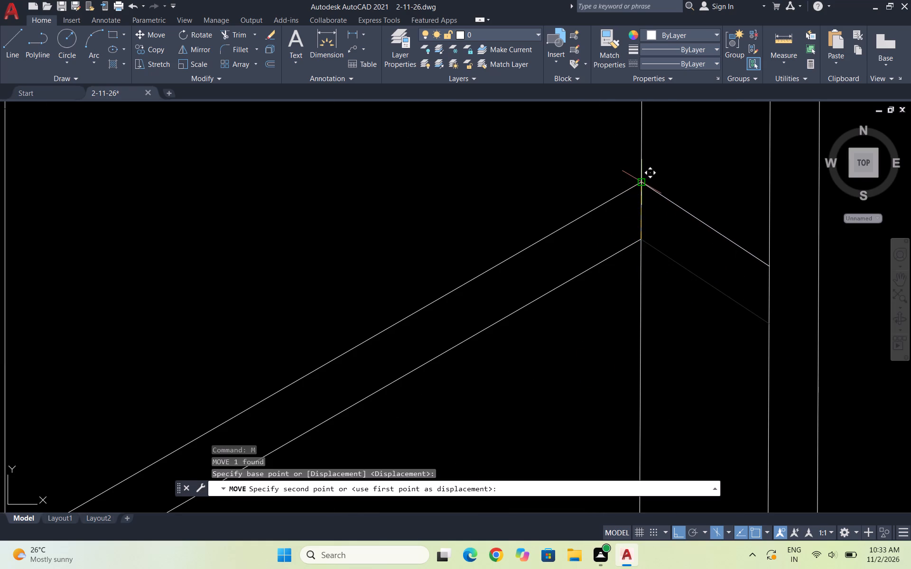
left_click(647, 186)
Move the short depth line of the second-lowest shelf up to the endpoint of that shelf's upper edge.
scroll(627, 185, "down", 5)
scroll(641, 265, "up", 3)
left_click(601, 290)
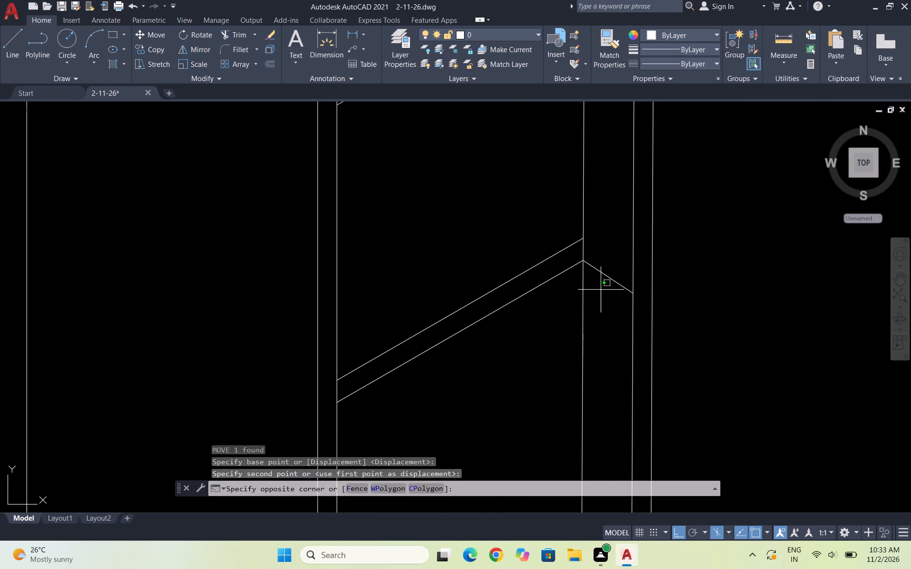
left_click(597, 255)
key("m")
key("Return")
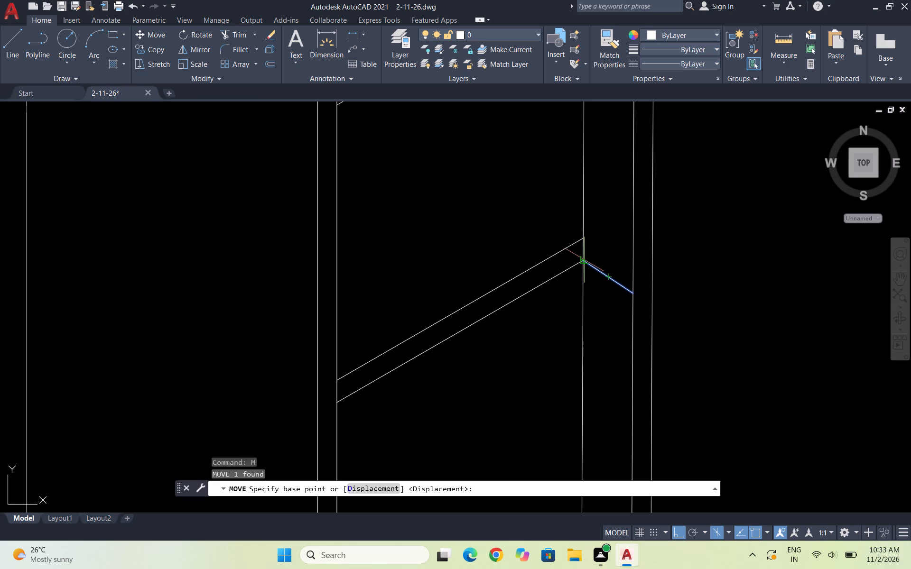
left_click(584, 259)
left_click(586, 239)
Move the short depth line of the lowest shelf up to the endpoint of that shelf's upper edge.
scroll(608, 213, "down", 2)
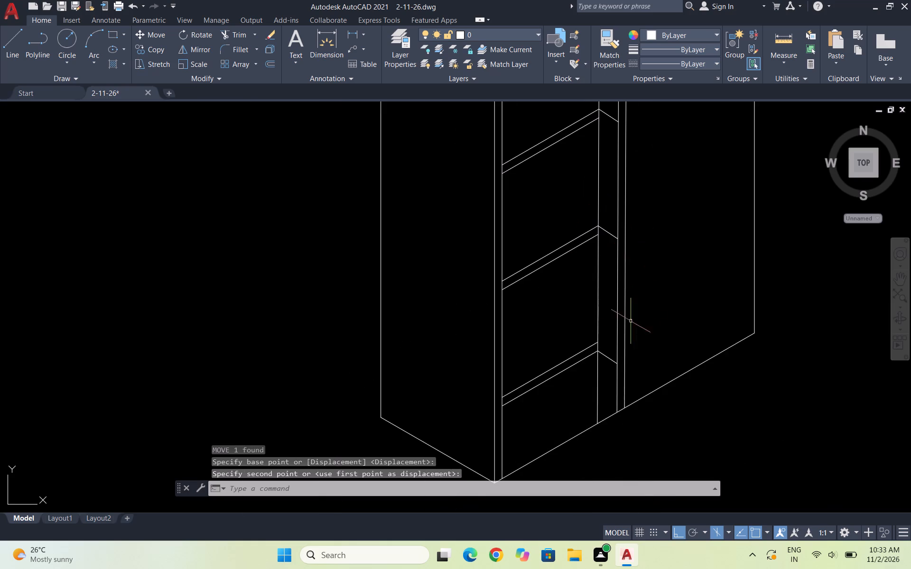
scroll(612, 348, "up", 3)
left_click_drag(592, 401, 587, 394)
left_click(576, 366)
key("m")
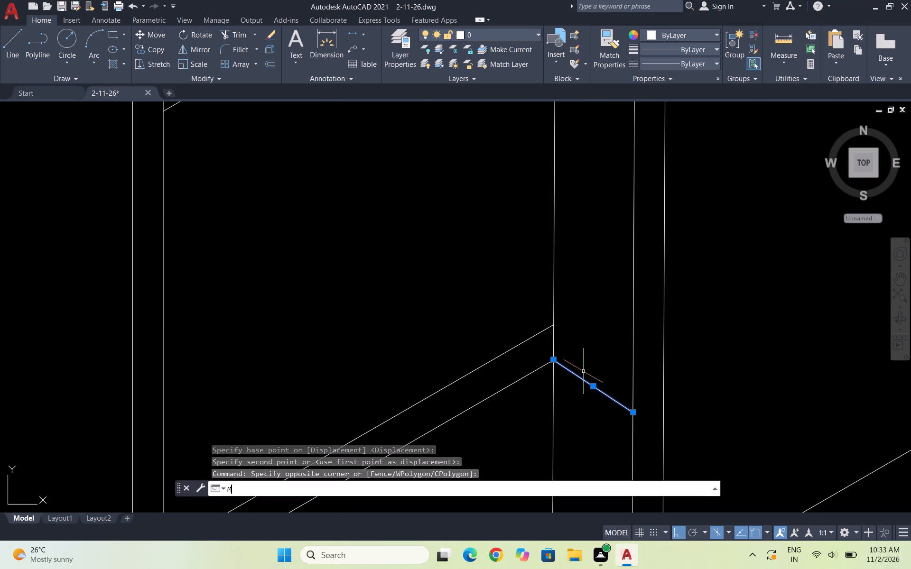
key("Return")
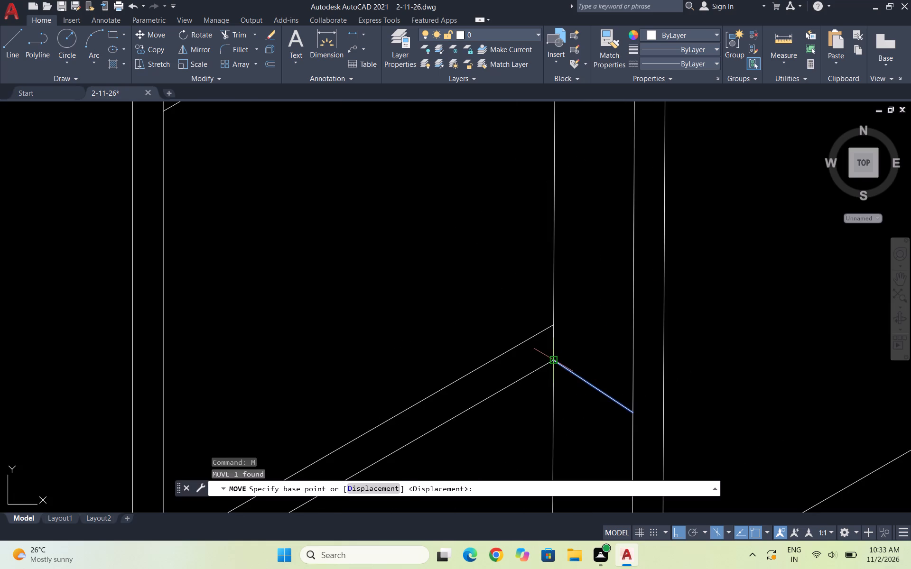
left_click(553, 360)
left_click(556, 324)
scroll(583, 278, "down", 4)
scroll(574, 362, "down", 1)
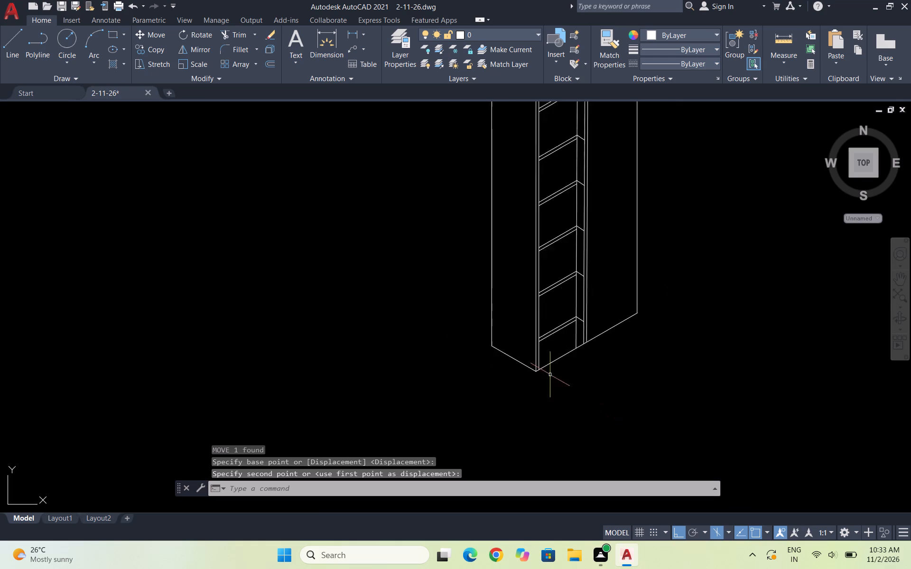
scroll(549, 376, "down", 1)
key("Escape")
key("Escape")
Examine the shelf edges and short depth lines along the full height of the cabinet.
scroll(558, 176, "up", 2)
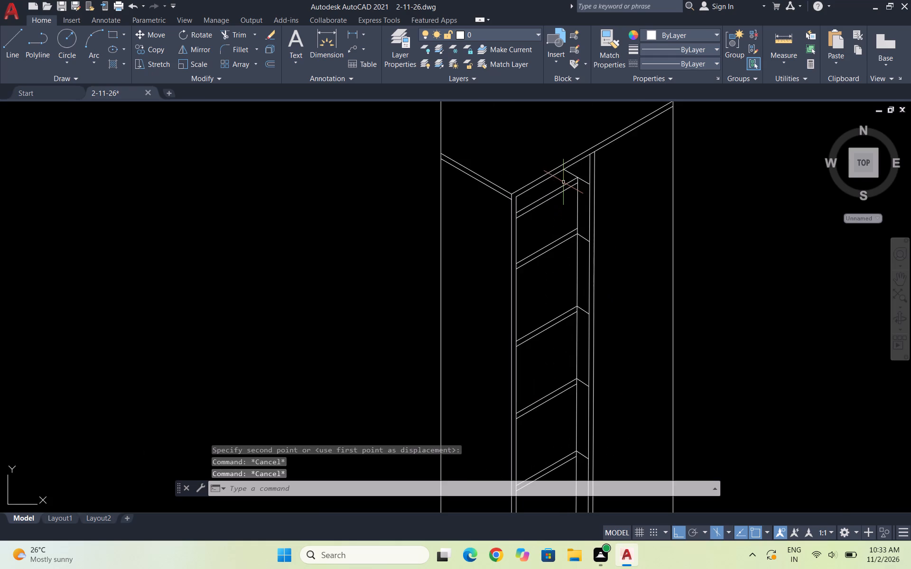
scroll(564, 183, "up", 2)
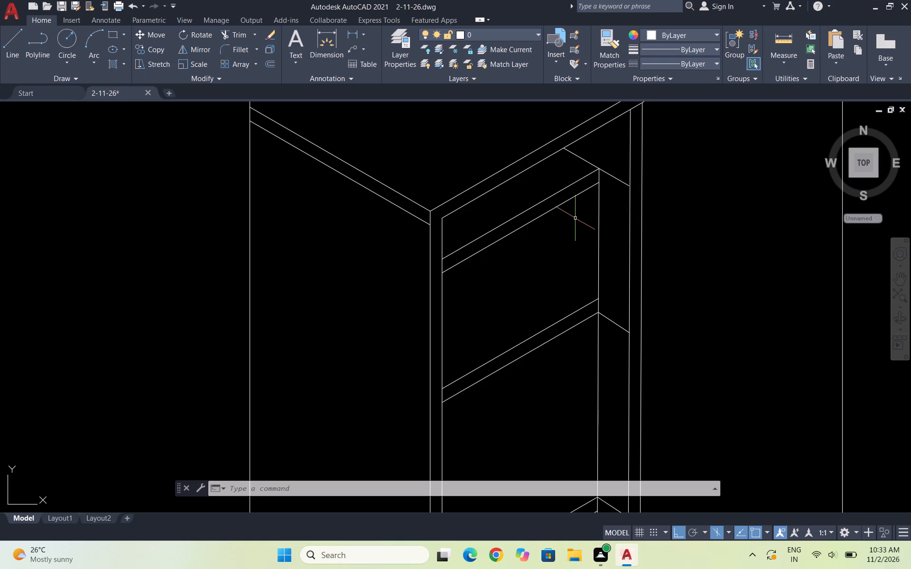
scroll(607, 187, "down", 2)
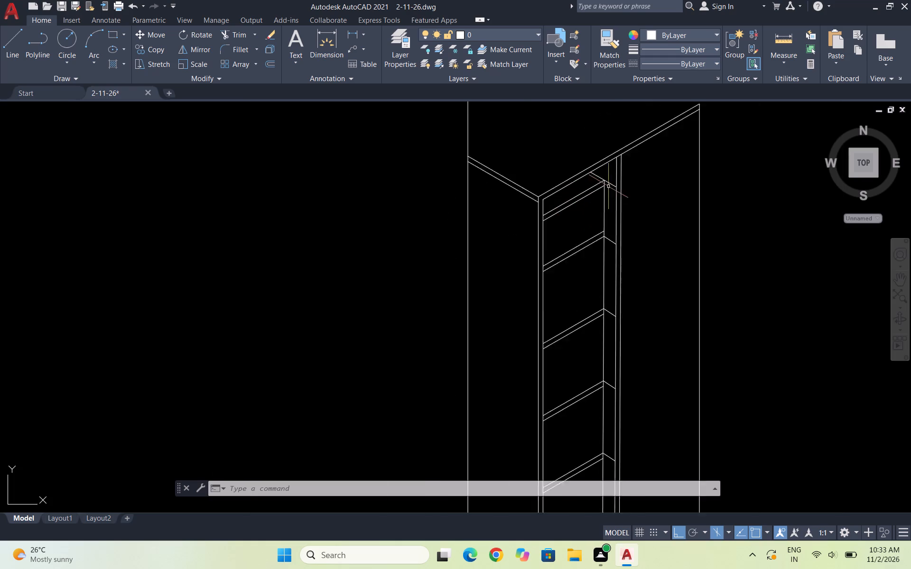
scroll(616, 182, "down", 1)
scroll(626, 237, "down", 2)
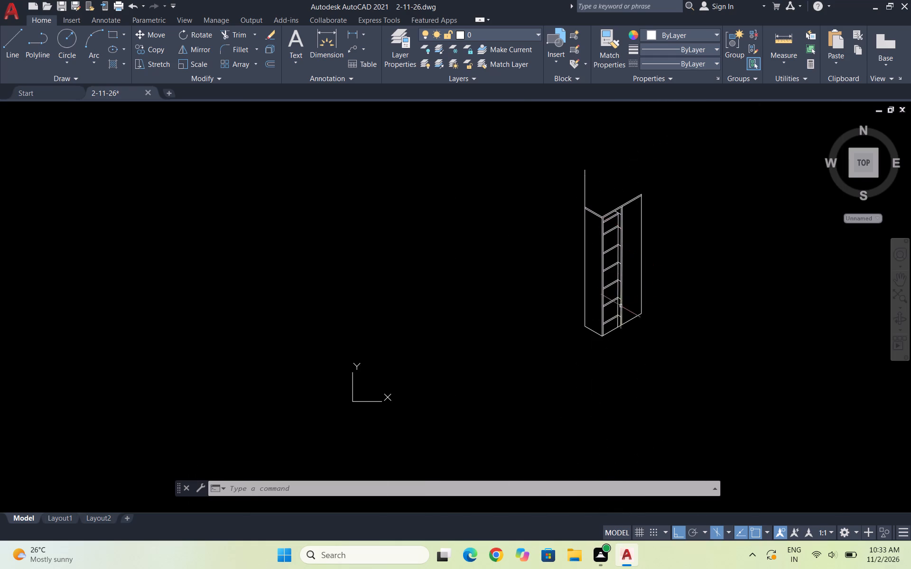
scroll(619, 306, "up", 4)
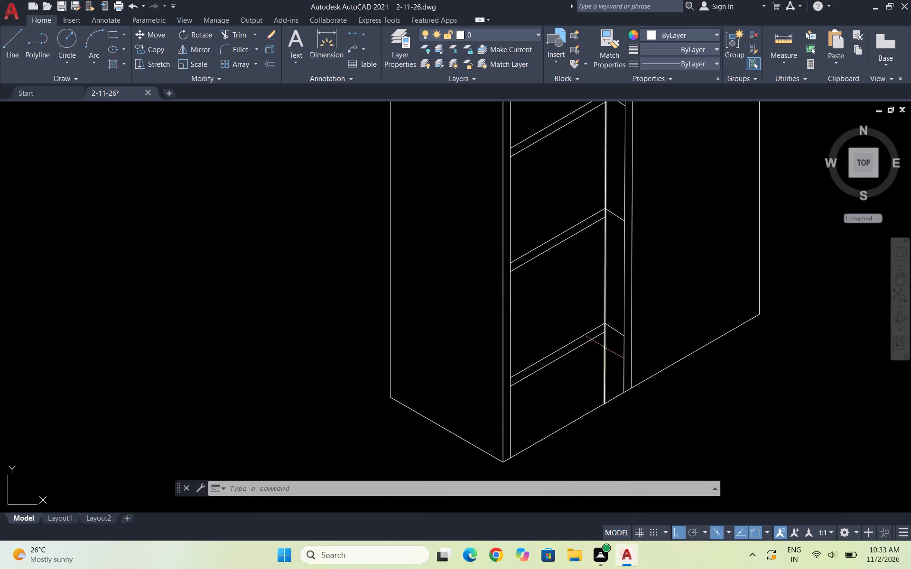
scroll(588, 313, "up", 3)
scroll(597, 316, "down", 5)
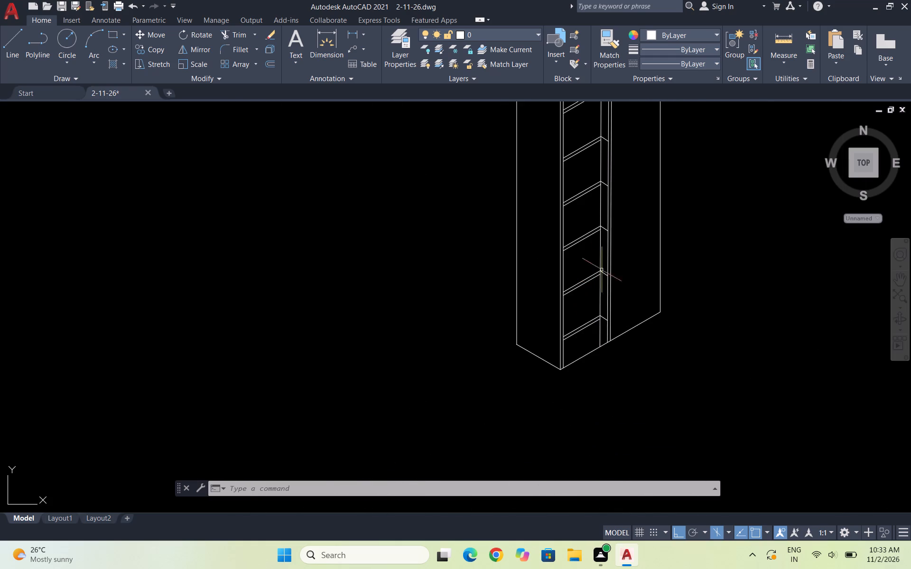
scroll(592, 195, "down", 1)
scroll(593, 135, "up", 2)
scroll(589, 132, "down", 3)
scroll(606, 123, "up", 3)
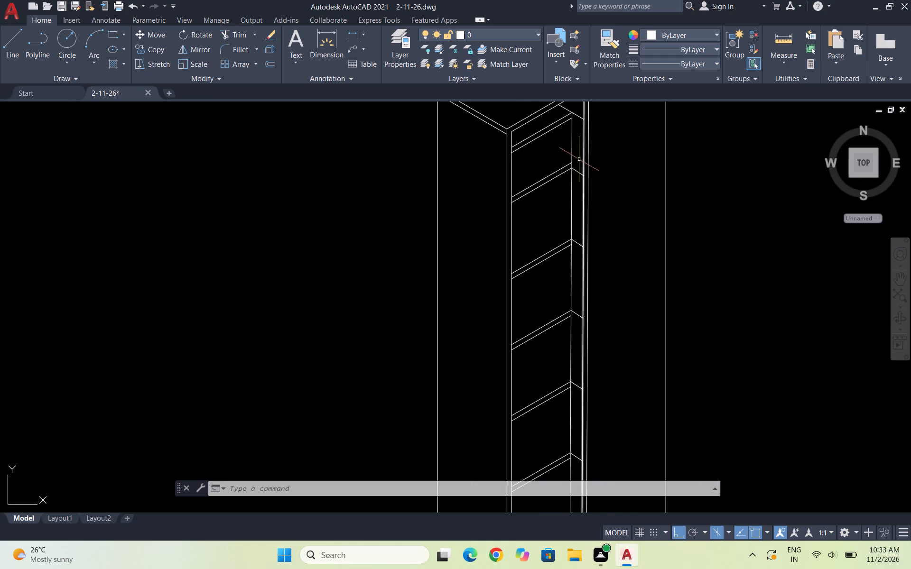
Move the short depth line of the second shelf from the top up to the endpoint of that shelf's upper edge.
scroll(574, 161, "up", 2)
left_click_drag(586, 201, 586, 194)
left_click(581, 179)
key("m")
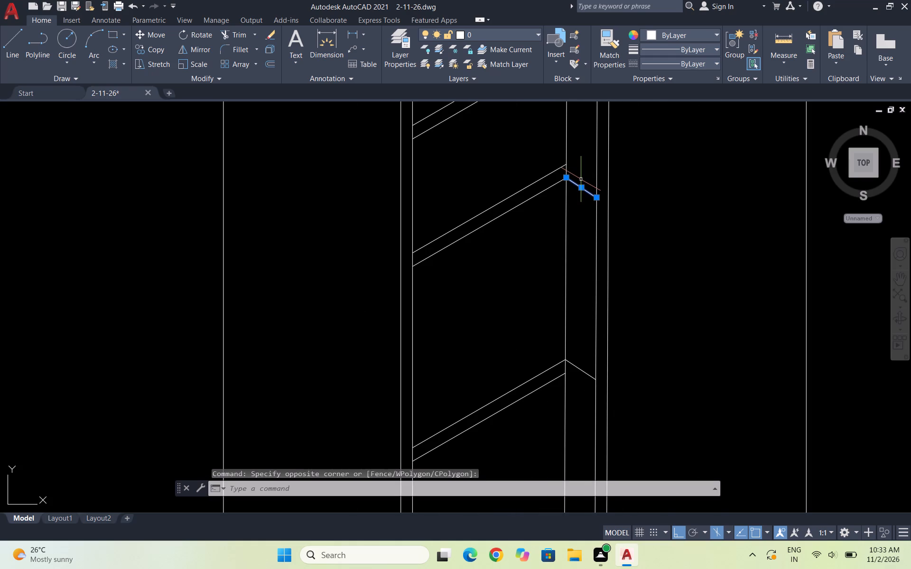
key("Return")
scroll(574, 161, "up", 3)
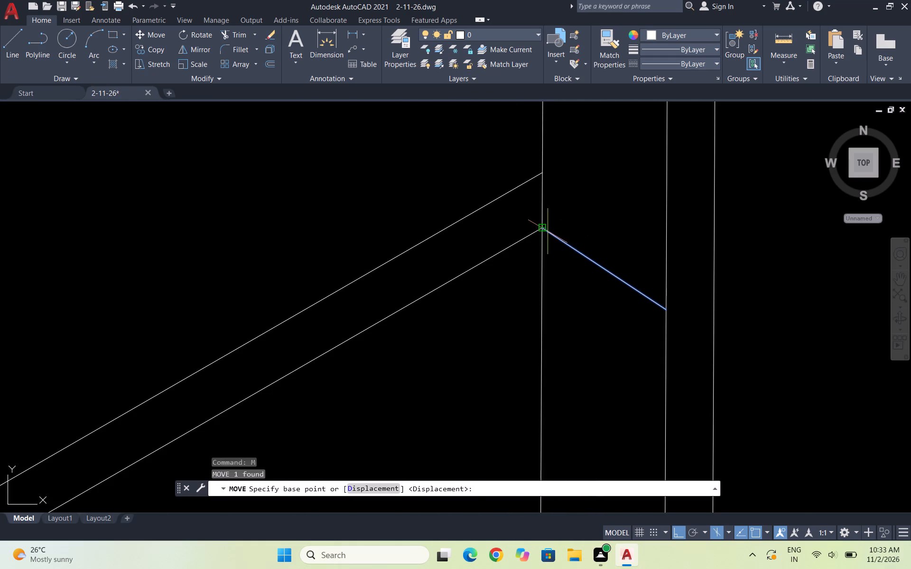
left_click(539, 230)
left_click(544, 174)
key("Escape")
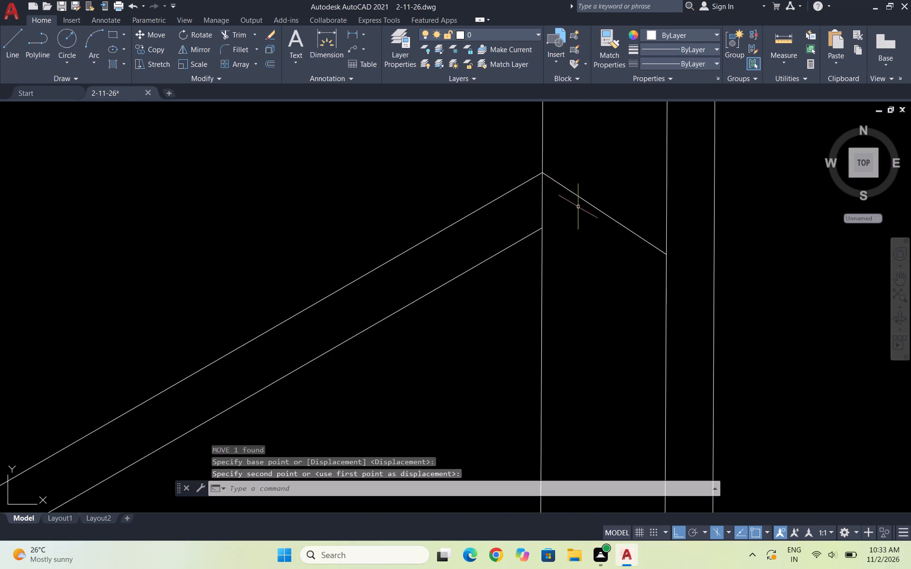
Copy the second-from-top shelf's short depth line to the lower-edge endpoints of that shelf and the two shelves below it.
left_click_drag(598, 225, 590, 212)
left_click(583, 177)
type("CO")
key("Return")
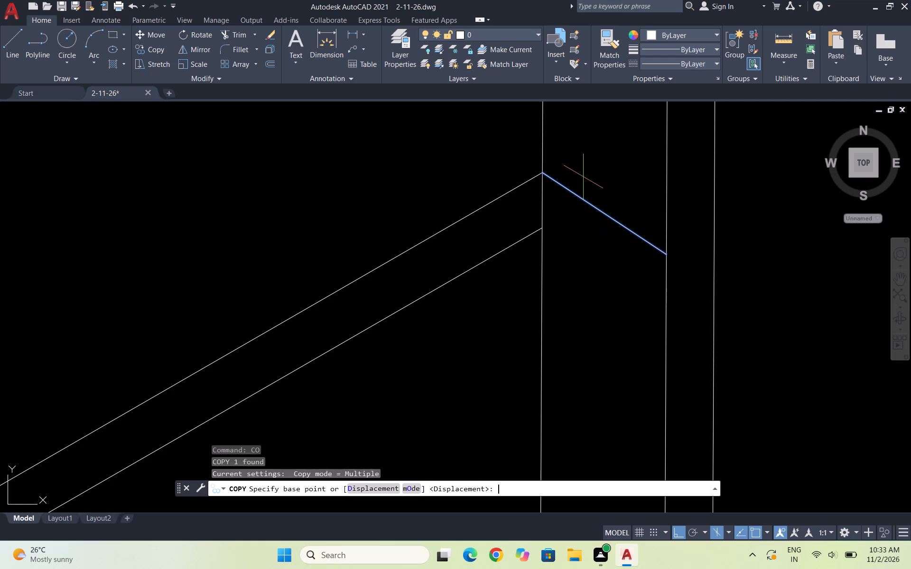
left_click(540, 171)
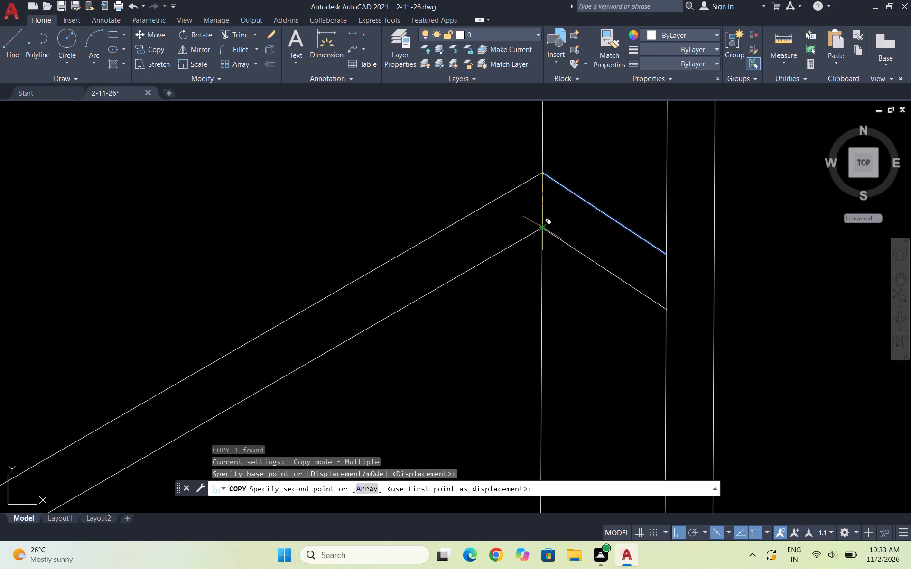
left_click(540, 230)
scroll(529, 179, "down", 3)
scroll(532, 391, "up", 3)
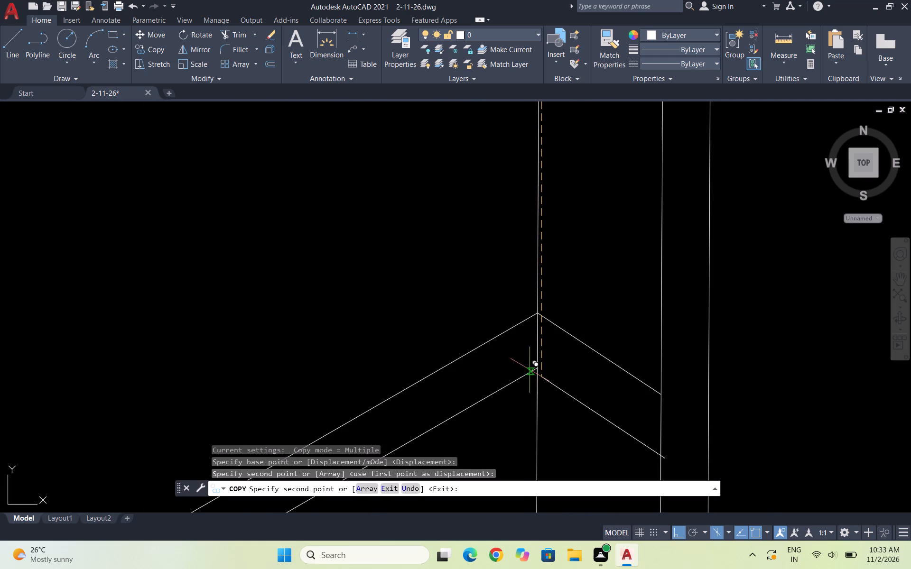
left_click(535, 371)
scroll(545, 305, "down", 4)
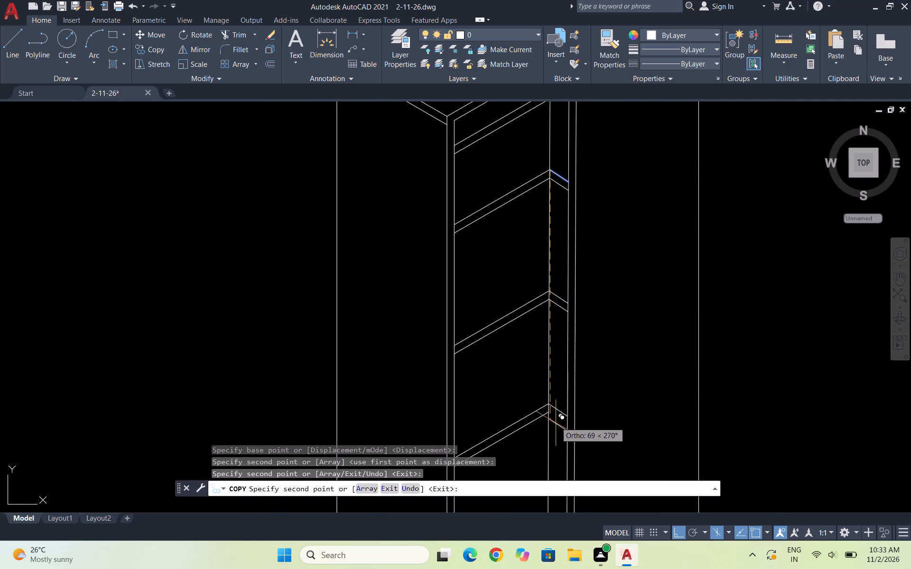
scroll(556, 424, "up", 4)
left_click(513, 360)
Place further copies of the short depth line at the lower-edge endpoints of the three lowest shelves.
scroll(541, 295, "down", 4)
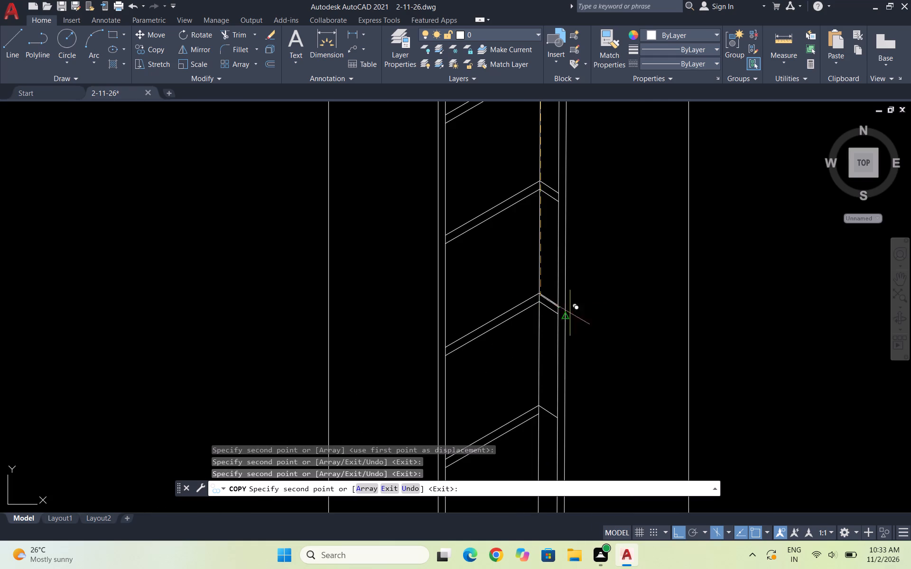
scroll(521, 447, "up", 4)
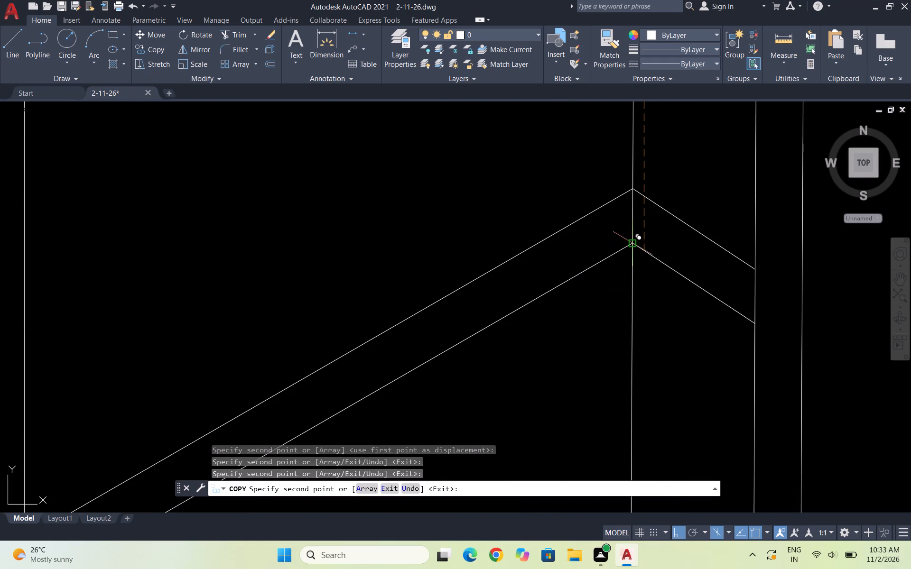
left_click(632, 247)
scroll(630, 228, "down", 3)
scroll(635, 427, "up", 3)
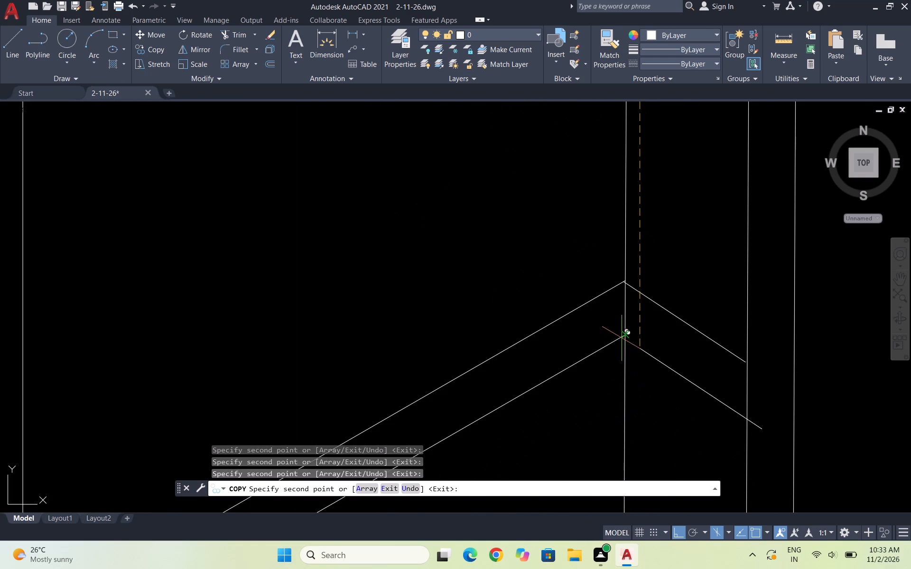
left_click(623, 336)
scroll(628, 285, "down", 5)
scroll(649, 350, "up", 4)
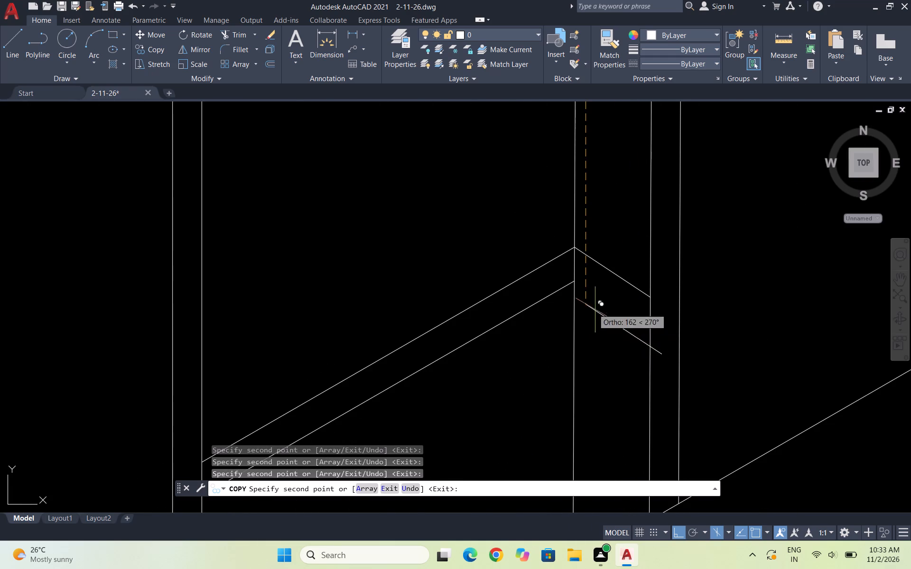
left_click(578, 283)
key("Escape")
Copy the second-from-top shelf's upper depth line to the endpoint of the top shelf's lower edge.
scroll(791, 268, "down", 4)
scroll(558, 372, "down", 2)
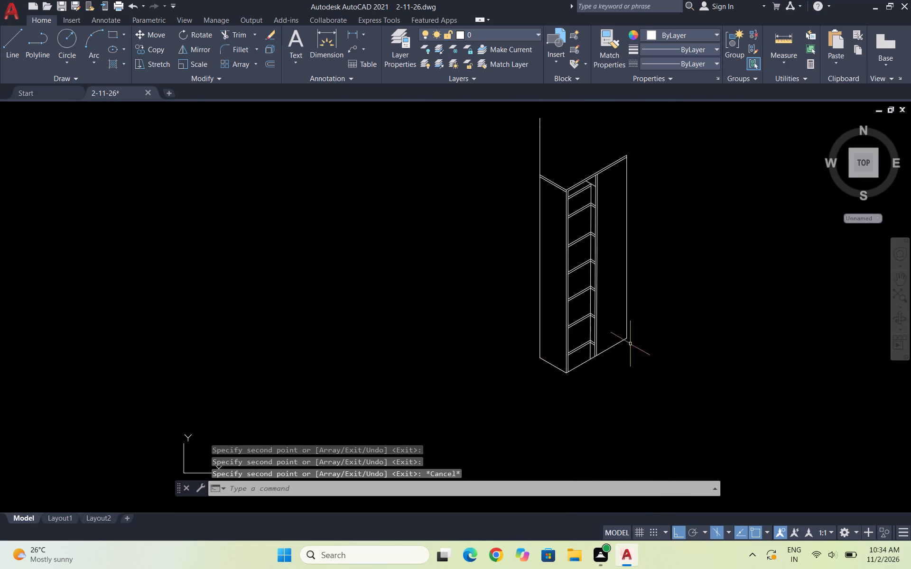
scroll(591, 163, "up", 3)
scroll(594, 261, "up", 2)
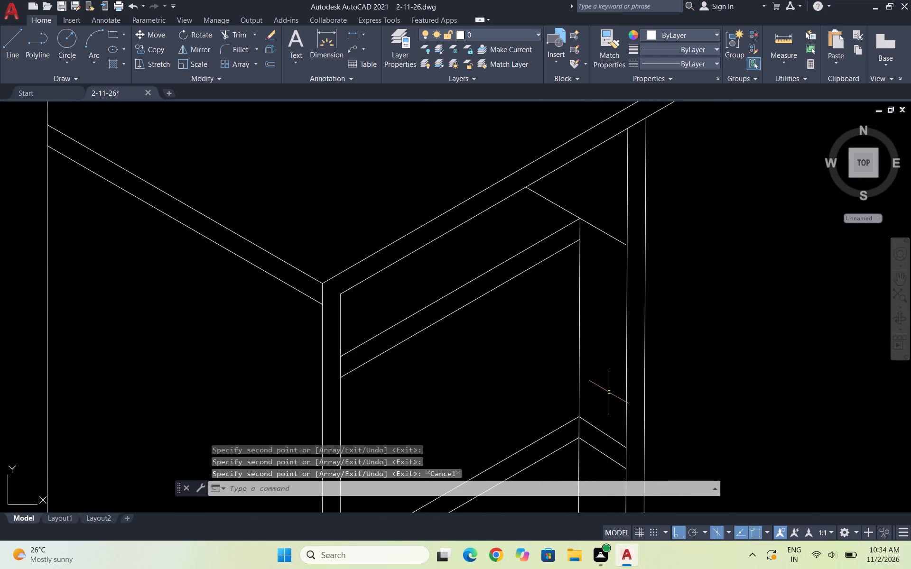
left_click(610, 436)
type("CO")
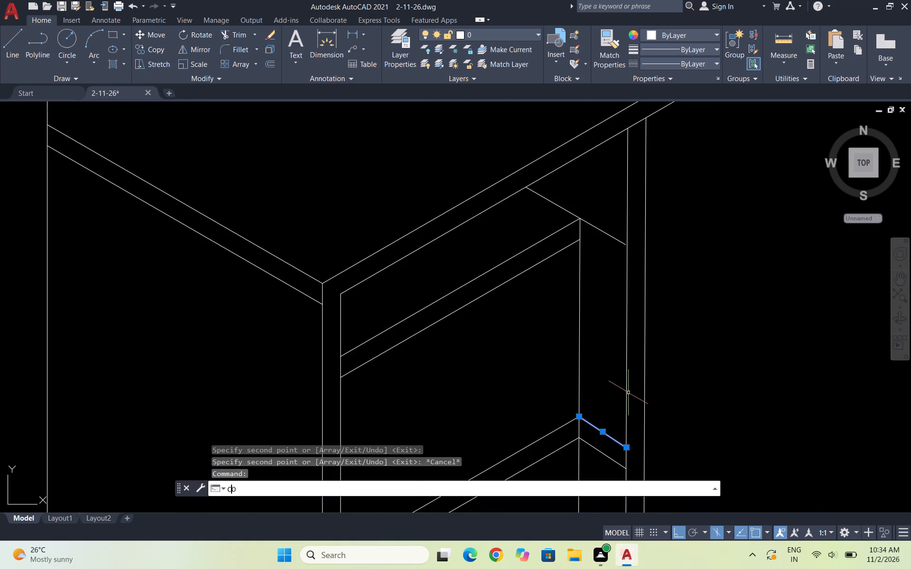
key("Return")
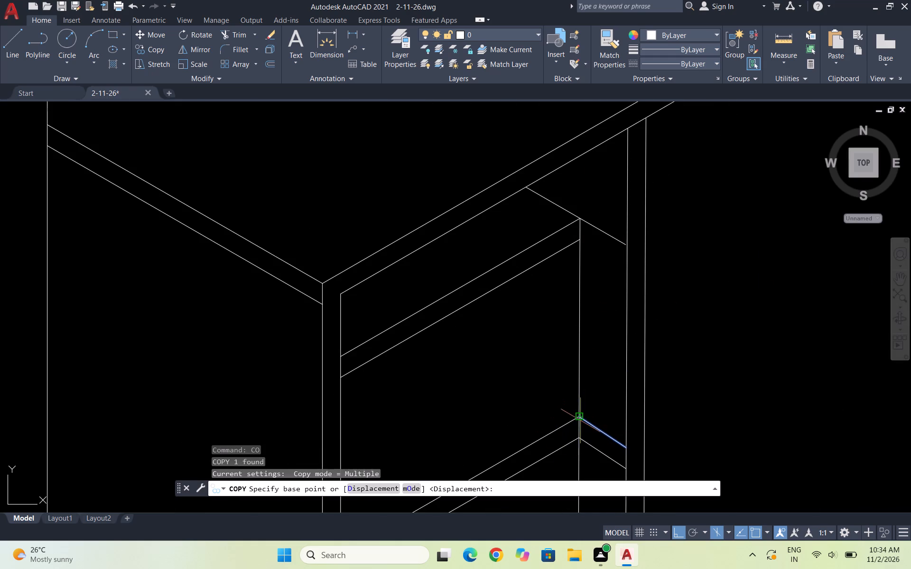
left_click(580, 421)
left_click(581, 240)
key("Escape")
scroll(661, 175, "down", 3)
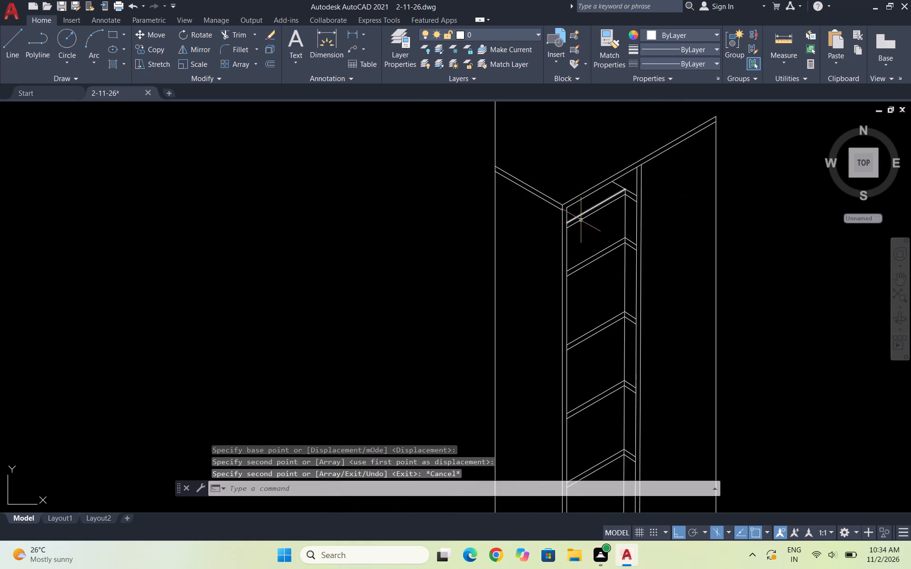
scroll(668, 219, "down", 2)
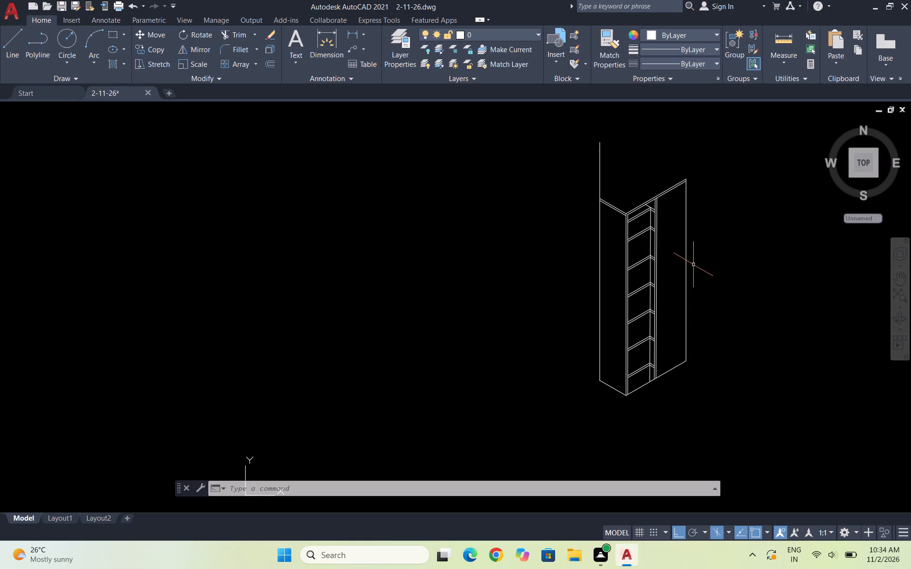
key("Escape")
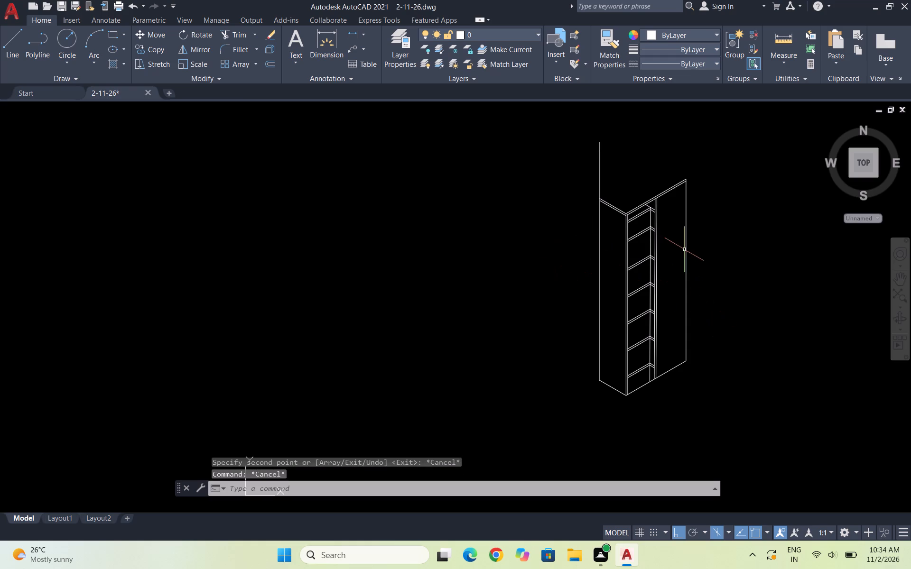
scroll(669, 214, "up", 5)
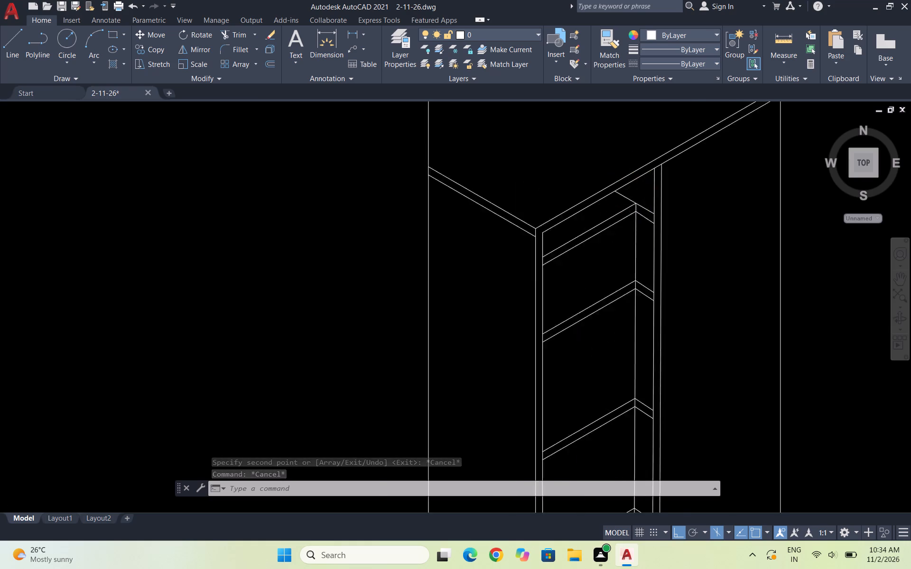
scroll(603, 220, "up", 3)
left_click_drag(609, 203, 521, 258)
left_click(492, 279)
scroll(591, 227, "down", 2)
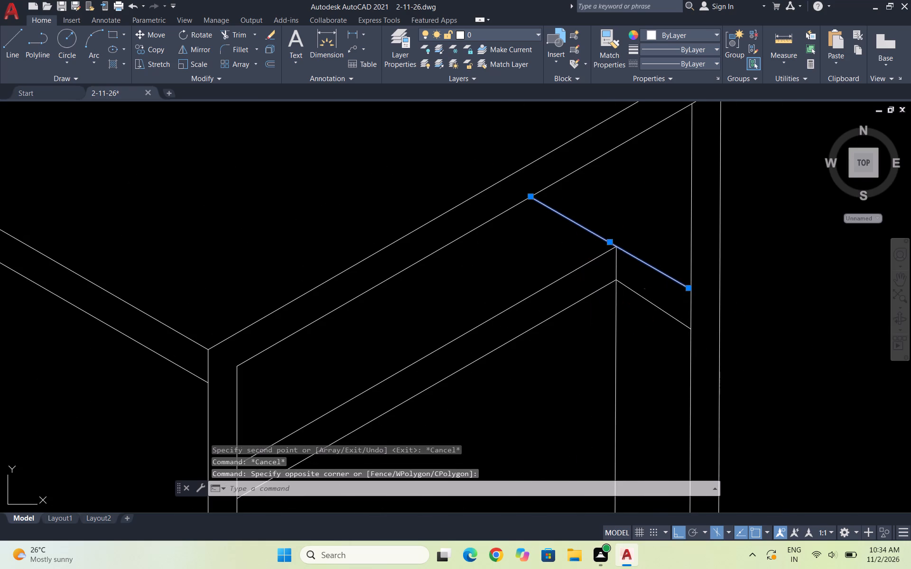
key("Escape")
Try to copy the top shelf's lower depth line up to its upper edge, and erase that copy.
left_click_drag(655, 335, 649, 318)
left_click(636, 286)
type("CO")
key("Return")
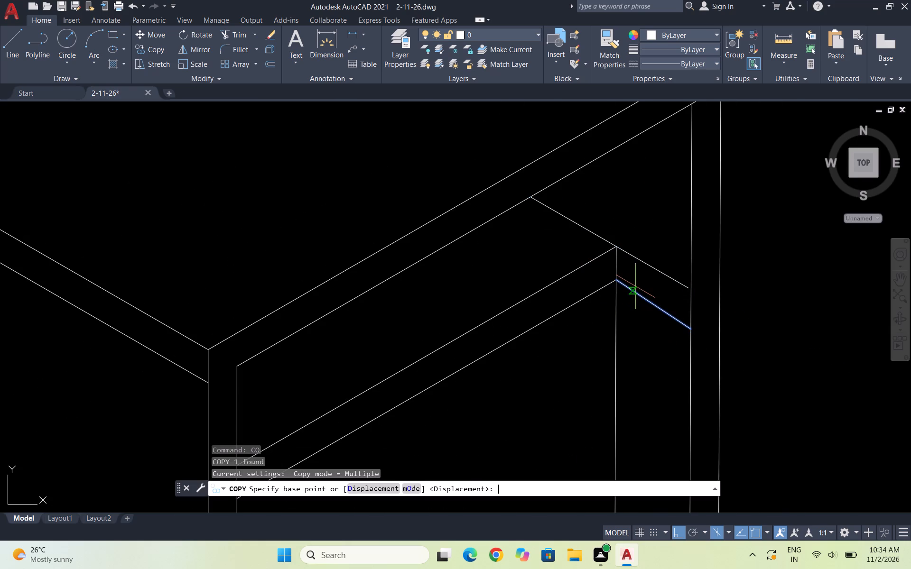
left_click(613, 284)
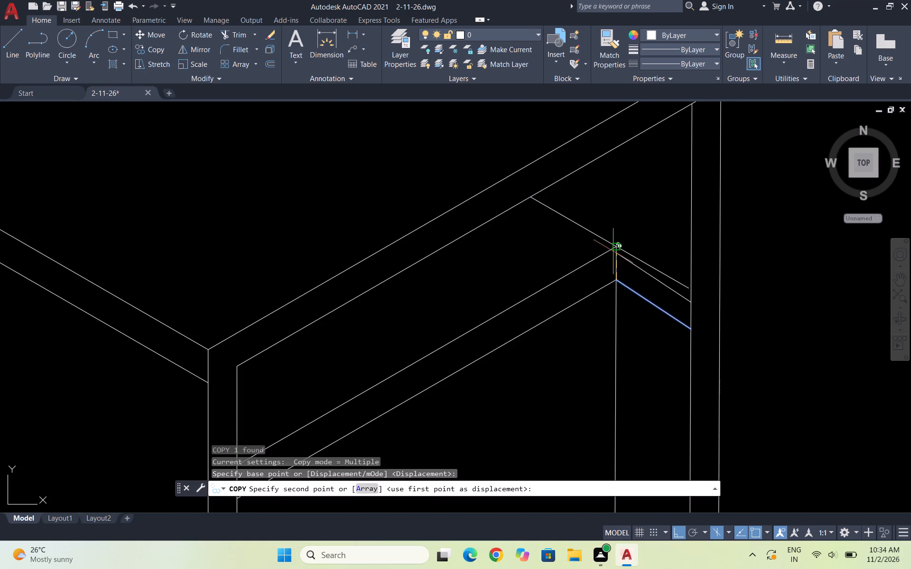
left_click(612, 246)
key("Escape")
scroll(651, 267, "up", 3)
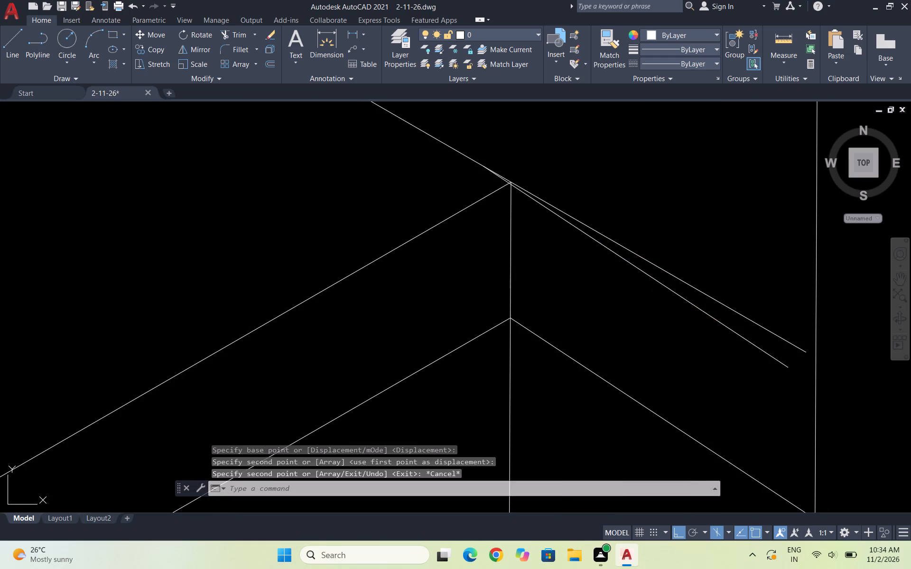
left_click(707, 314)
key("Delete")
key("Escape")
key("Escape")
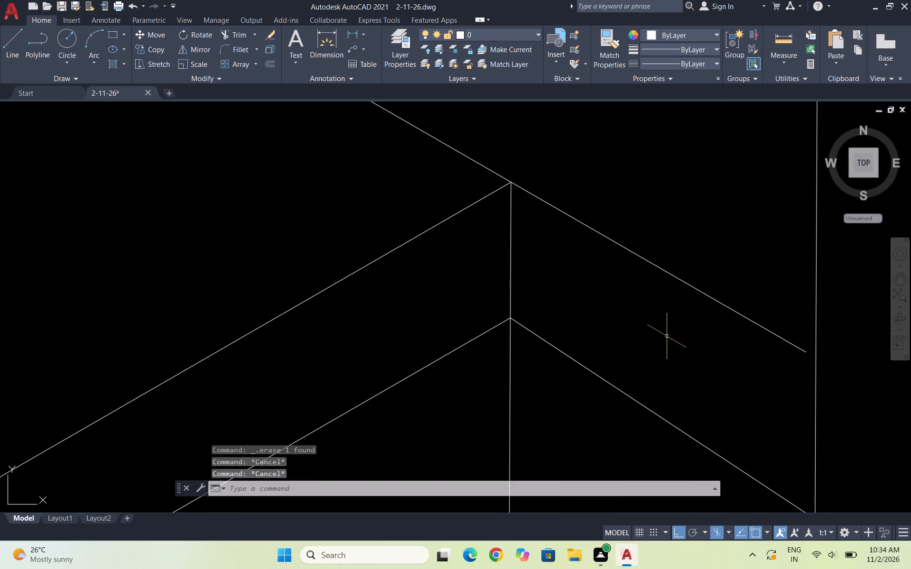
Copy the top shelf's lower depth line up to the endpoint of that shelf's upper edge.
left_click_drag(637, 475, 627, 446)
left_click(613, 370)
type("CO")
key("Return")
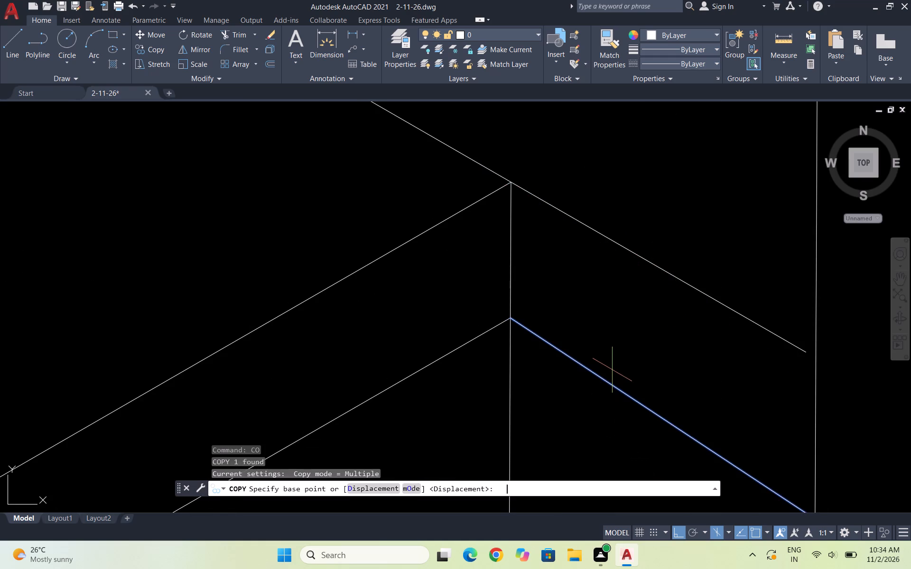
left_click(514, 318)
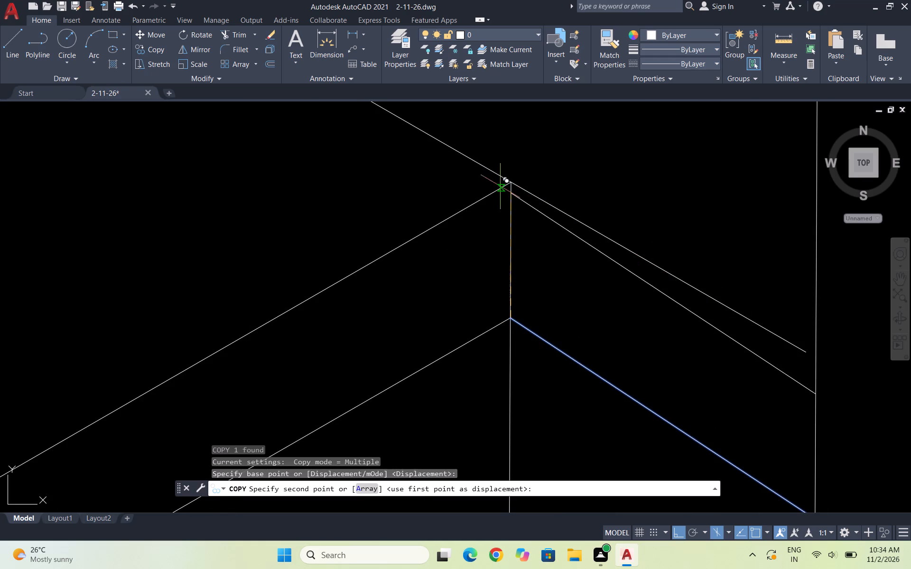
left_click(508, 182)
key("Escape")
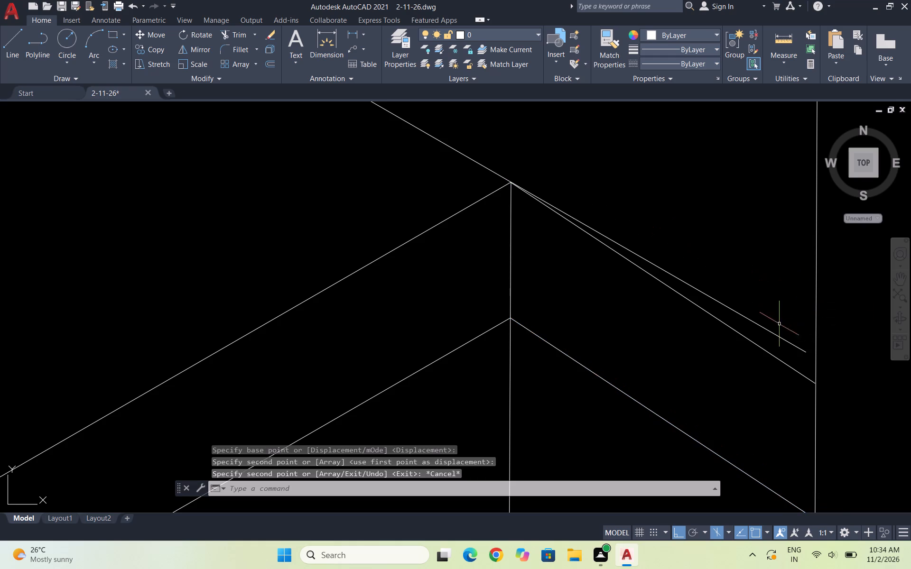
Erase the older, longer depth line running from the top frame edge through the top shelf's corner.
left_click(778, 339)
left_click(760, 305)
key("Delete")
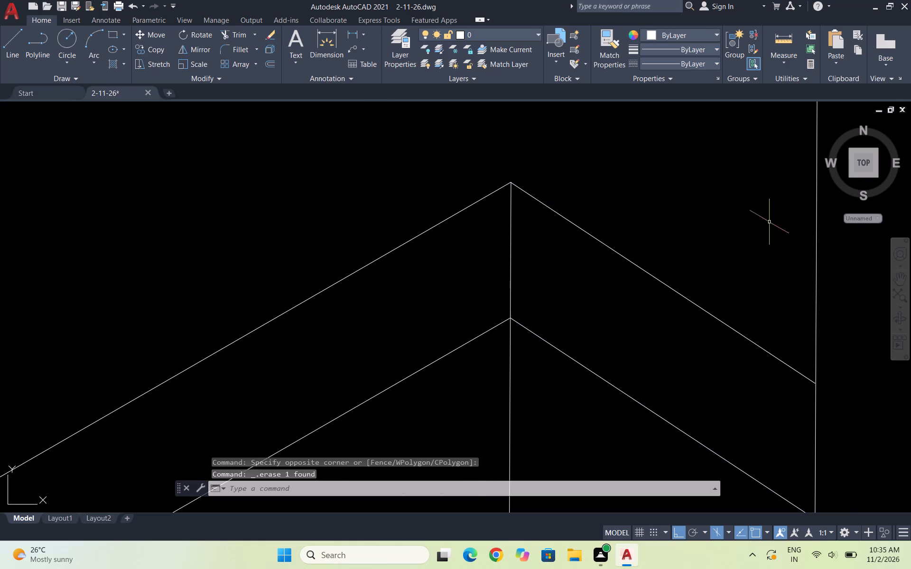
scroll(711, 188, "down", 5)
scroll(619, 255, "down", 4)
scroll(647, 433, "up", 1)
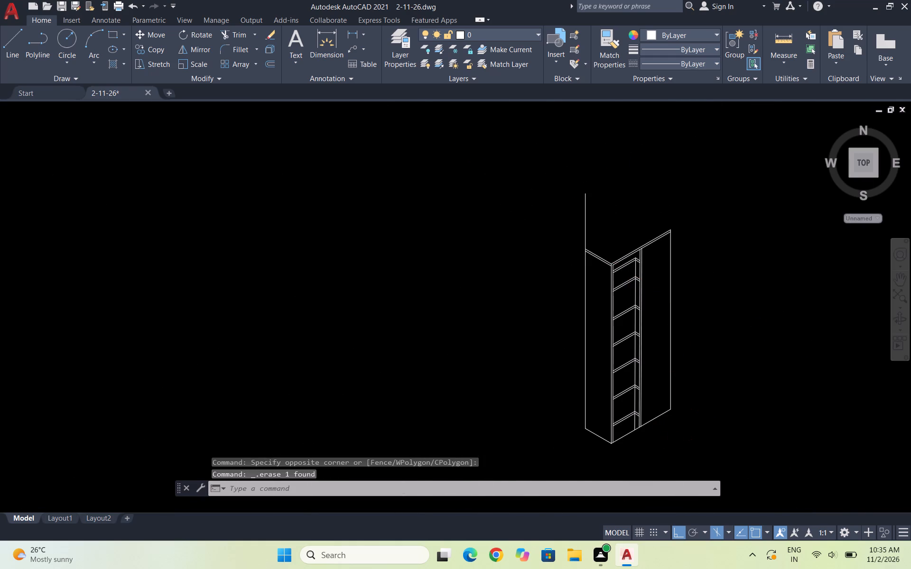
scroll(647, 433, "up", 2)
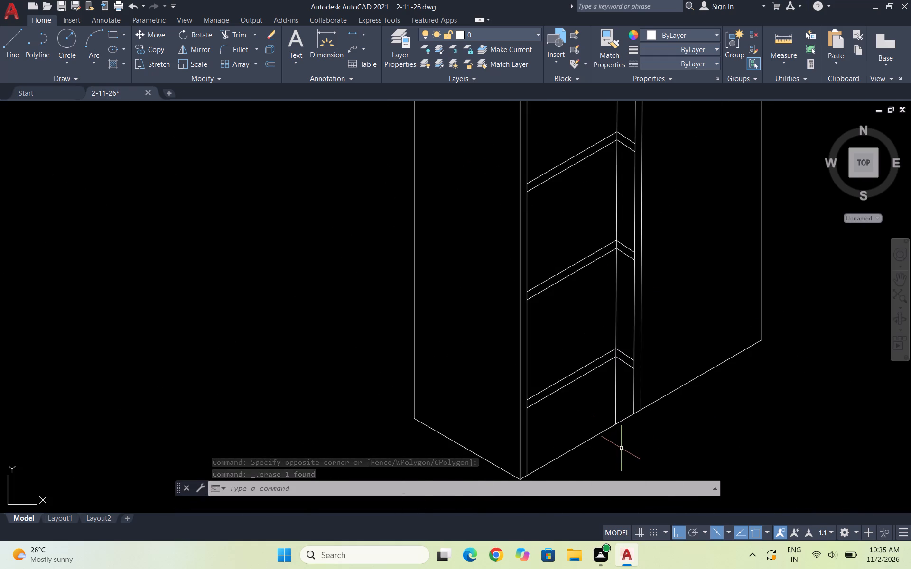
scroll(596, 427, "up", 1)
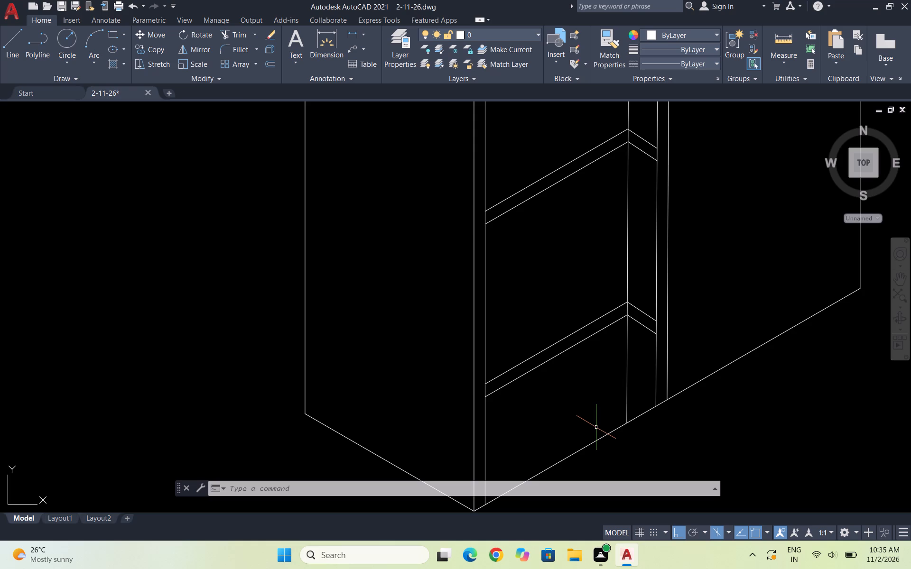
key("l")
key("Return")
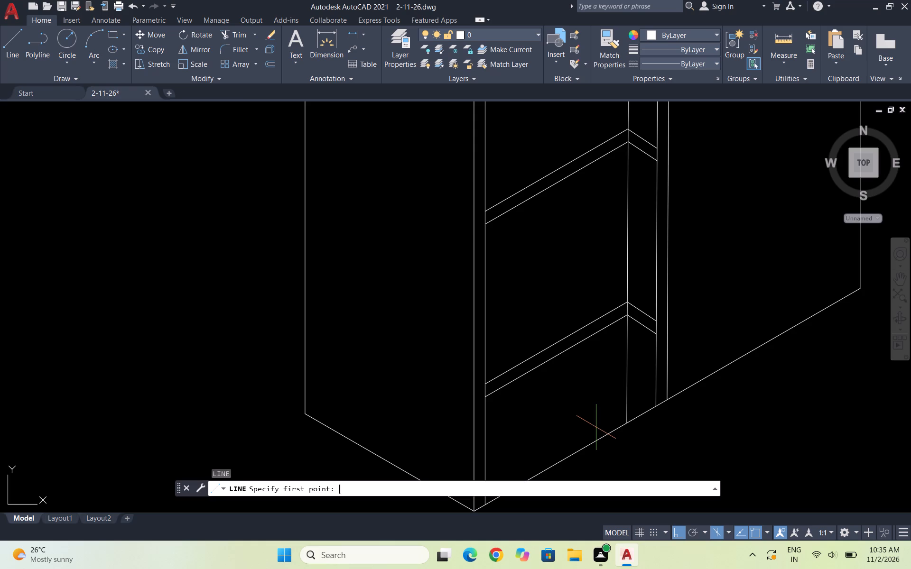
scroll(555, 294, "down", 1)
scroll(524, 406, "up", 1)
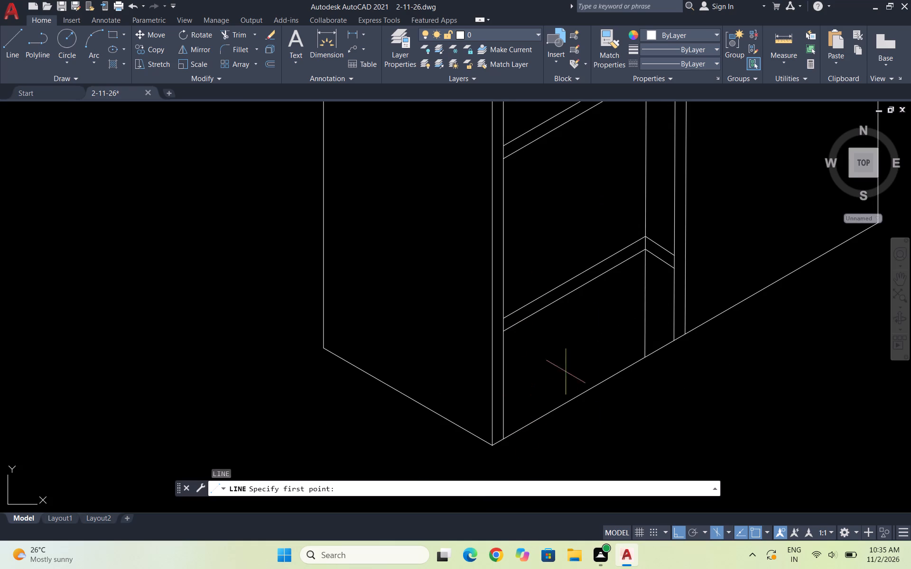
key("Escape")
Erase the upper edge of the lowest shelf together with its upper short depth line.
scroll(650, 239, "up", 2)
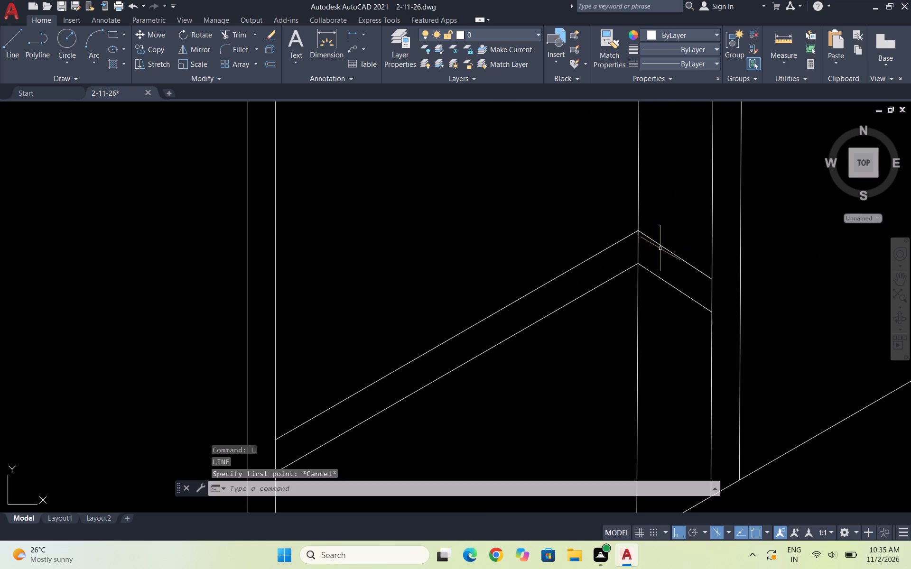
scroll(661, 264, "up", 2)
left_click_drag(667, 265, 656, 227)
left_click(650, 188)
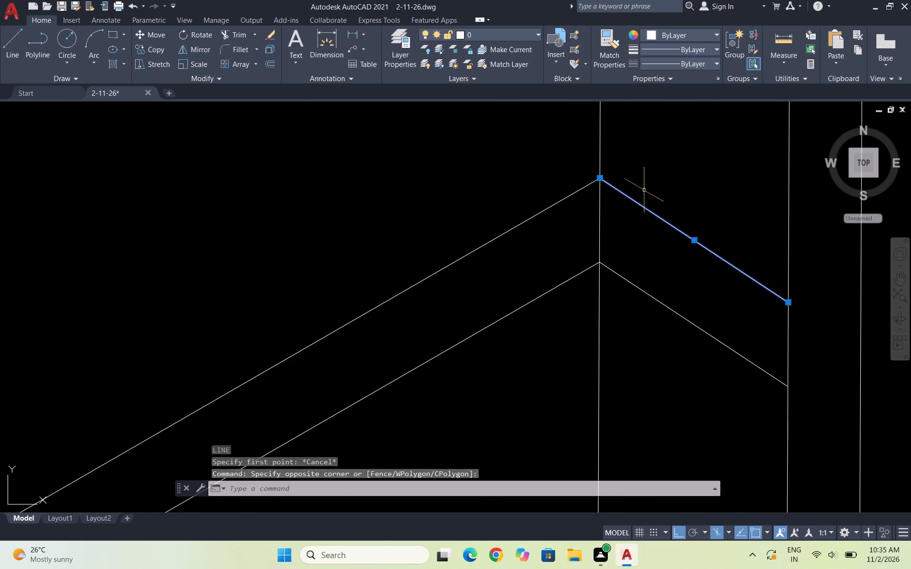
left_click_drag(515, 241, 480, 222)
left_click(456, 215)
key("Delete")
scroll(437, 226, "down", 5)
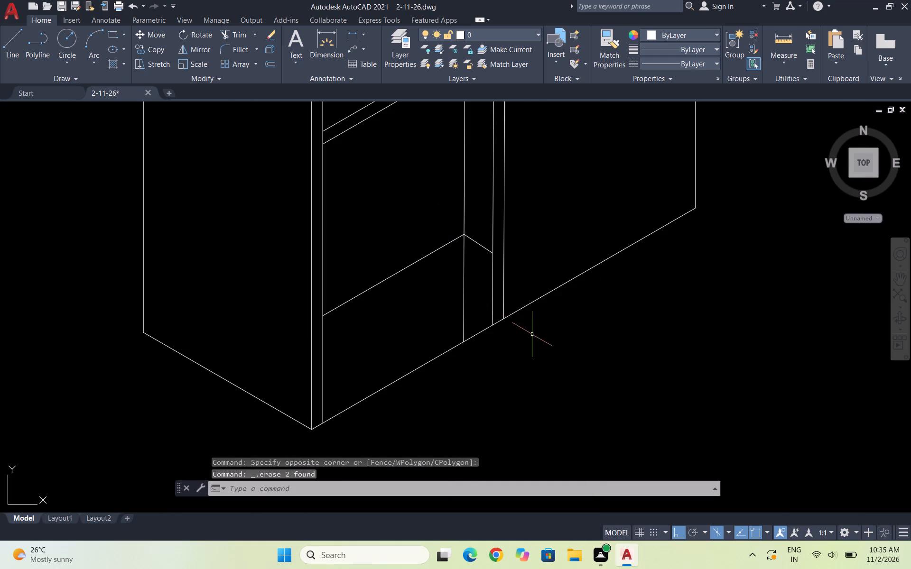
scroll(380, 353, "down", 3)
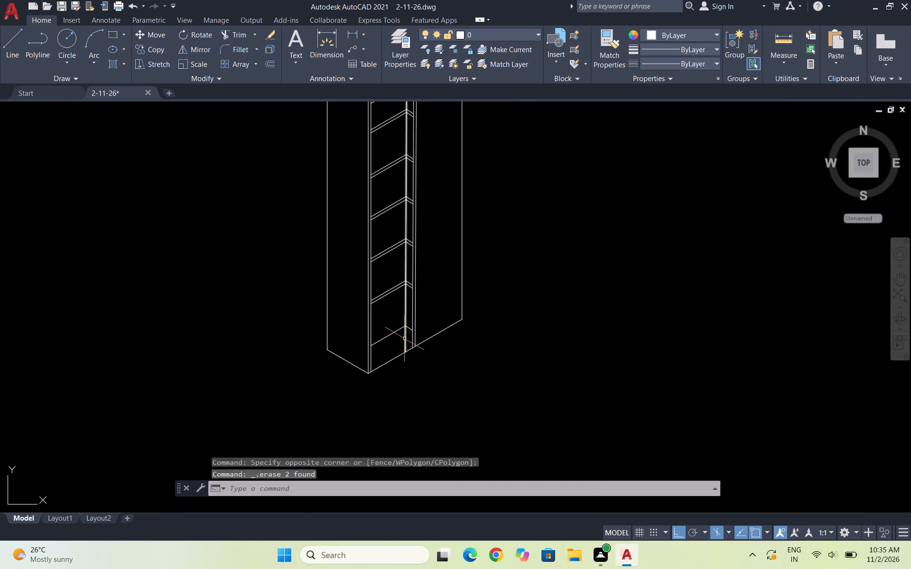
scroll(408, 343, "up", 2)
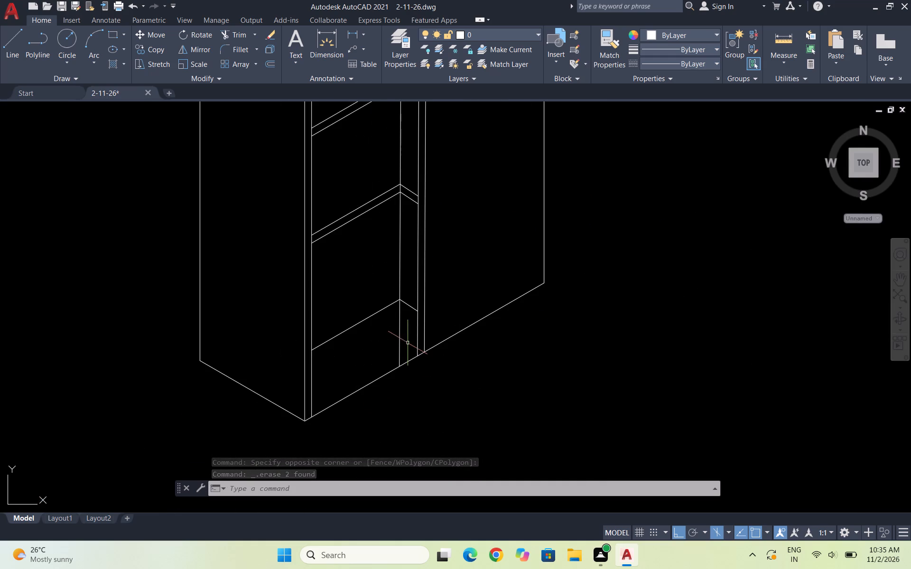
Trim away the inner vertical line where it continues below the lowest shelf's corner.
type("TR")
key("Return")
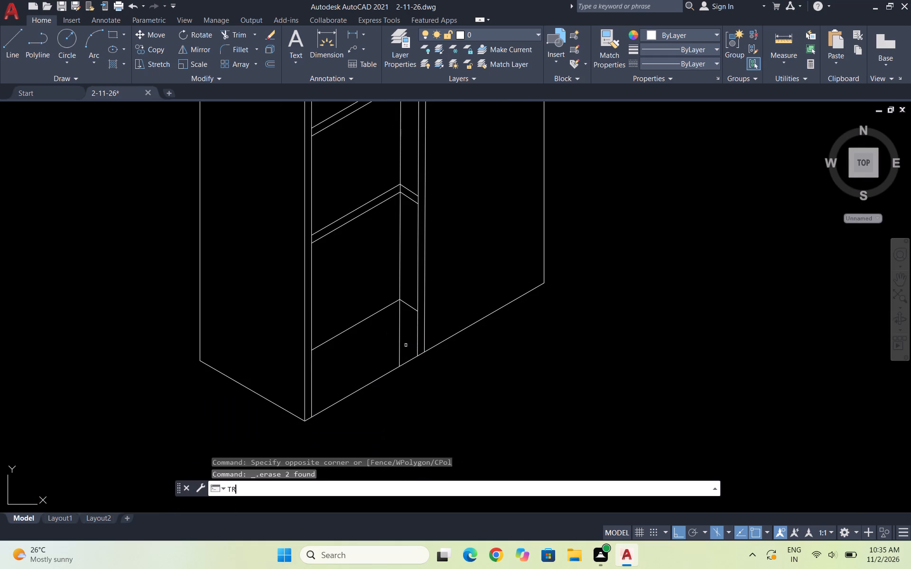
left_click_drag(404, 344, 390, 348)
scroll(513, 394, "down", 1)
key("Escape")
scroll(504, 419, "down", 2)
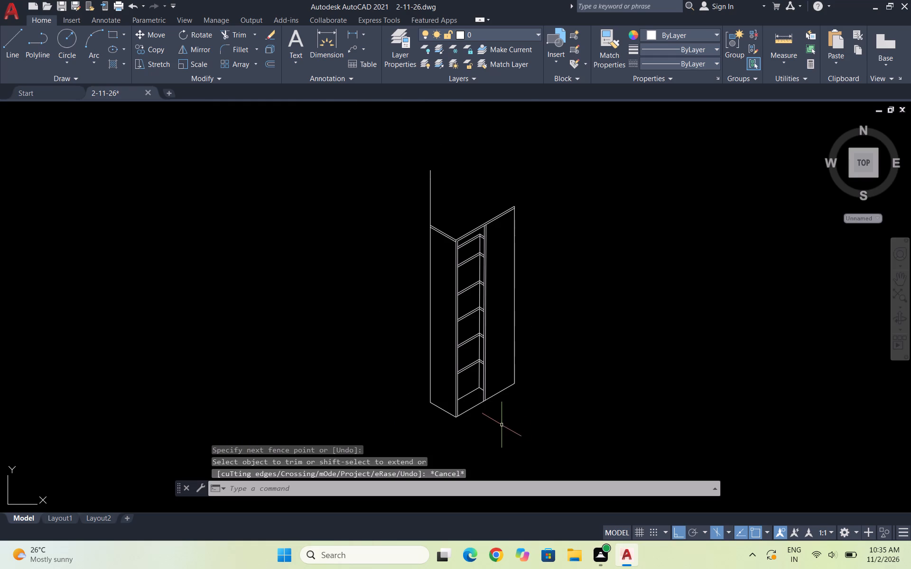
Erase the top shelf's lower edge together with its lower short depth line.
scroll(487, 239, "up", 4)
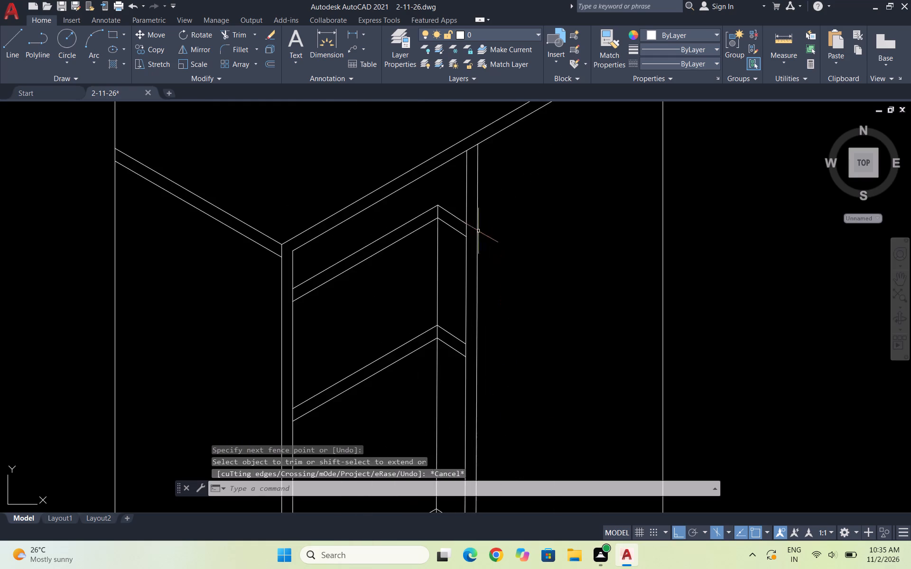
scroll(424, 218, "up", 3)
left_click_drag(452, 204, 439, 201)
left_click(400, 190)
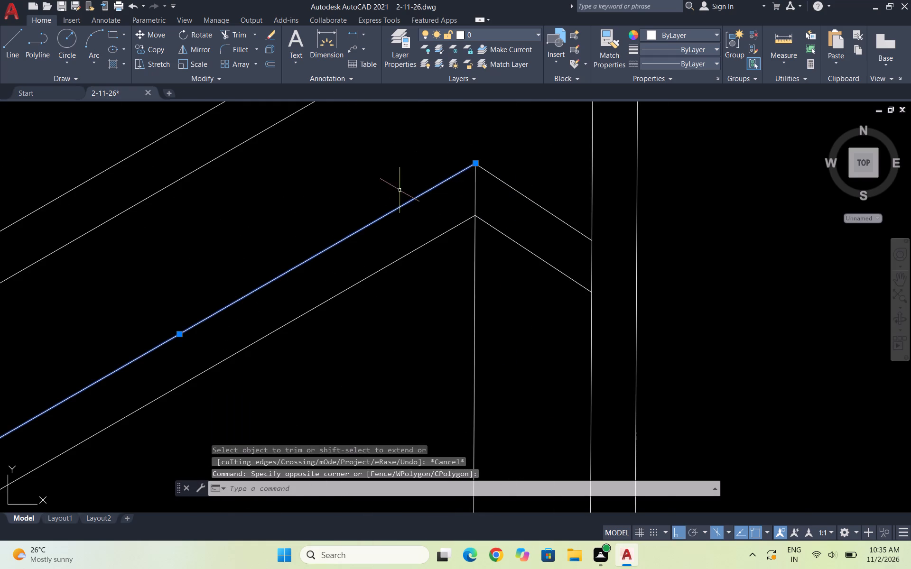
left_click(525, 216)
key("Escape")
left_click_drag(415, 275, 409, 267)
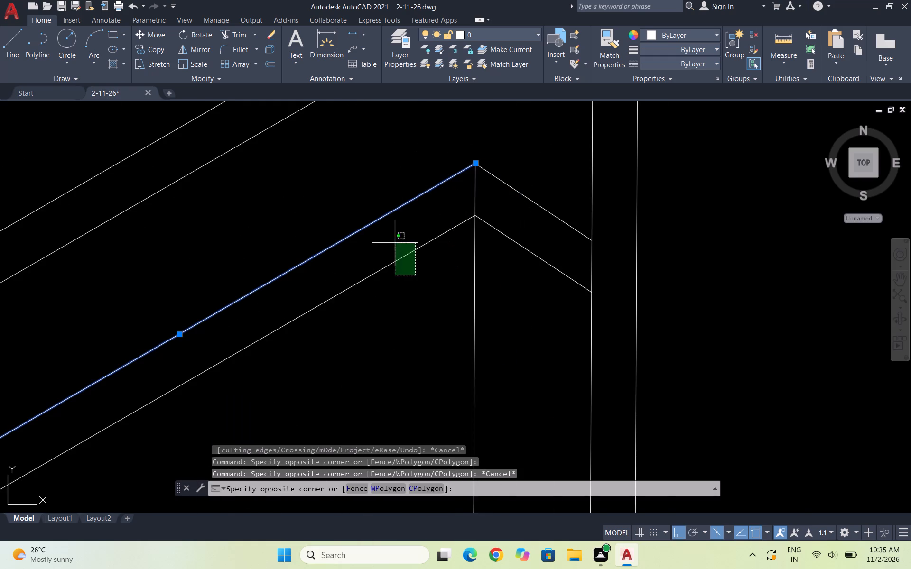
left_click(395, 243)
key("Escape")
left_click_drag(461, 237, 456, 231)
left_click(442, 217)
left_click_drag(527, 255, 521, 245)
left_click(515, 236)
key("Delete")
scroll(534, 220, "down", 4)
scroll(516, 312, "down", 1)
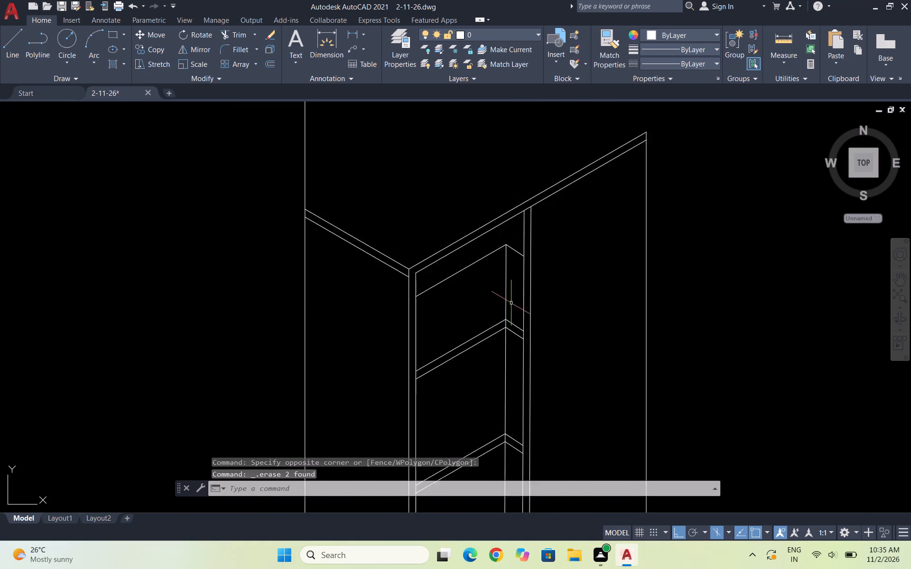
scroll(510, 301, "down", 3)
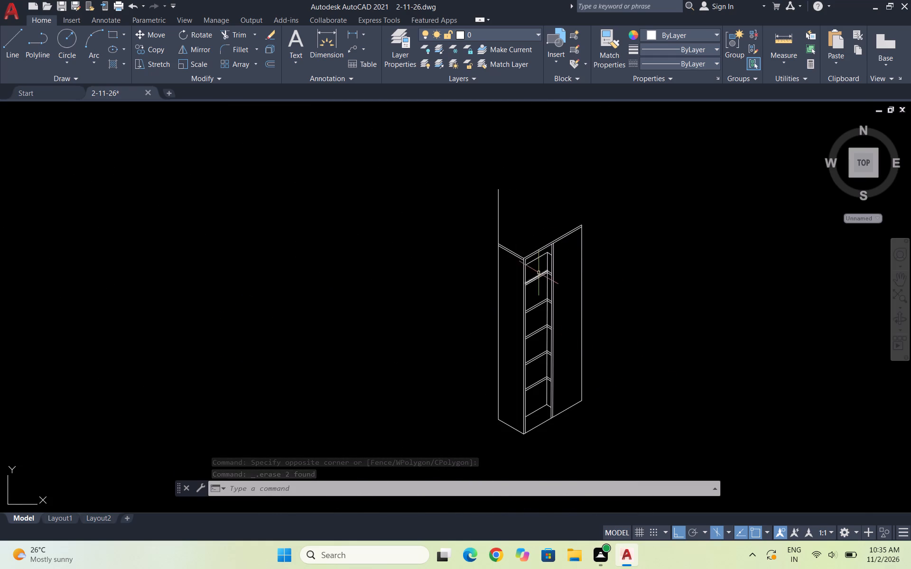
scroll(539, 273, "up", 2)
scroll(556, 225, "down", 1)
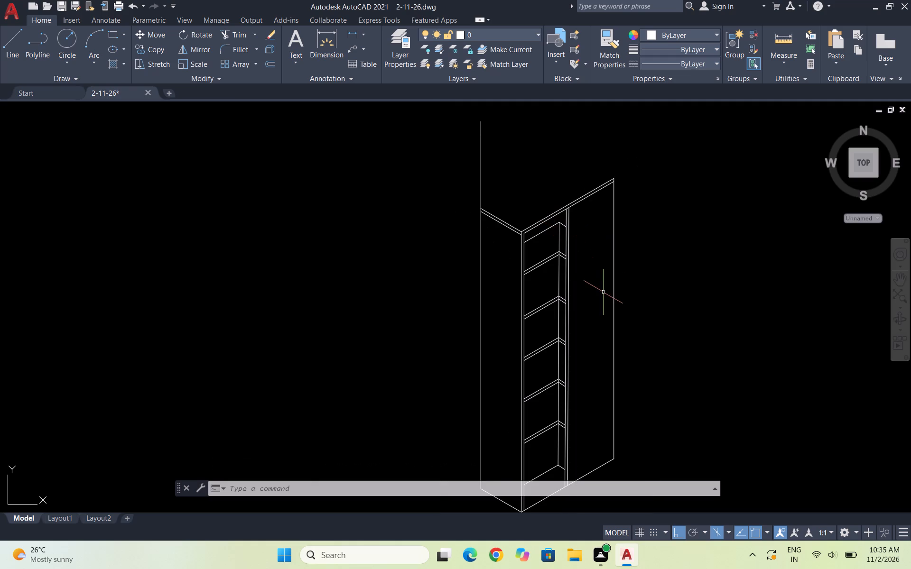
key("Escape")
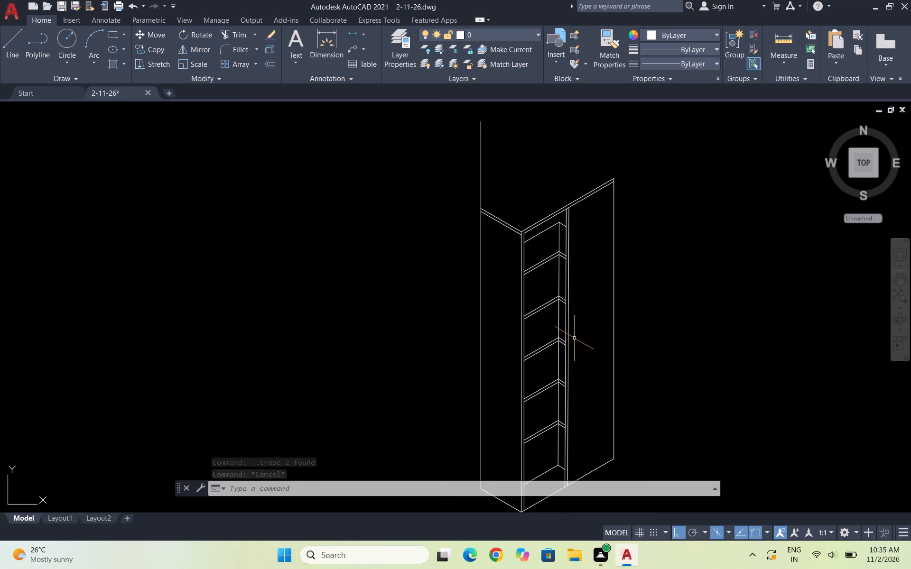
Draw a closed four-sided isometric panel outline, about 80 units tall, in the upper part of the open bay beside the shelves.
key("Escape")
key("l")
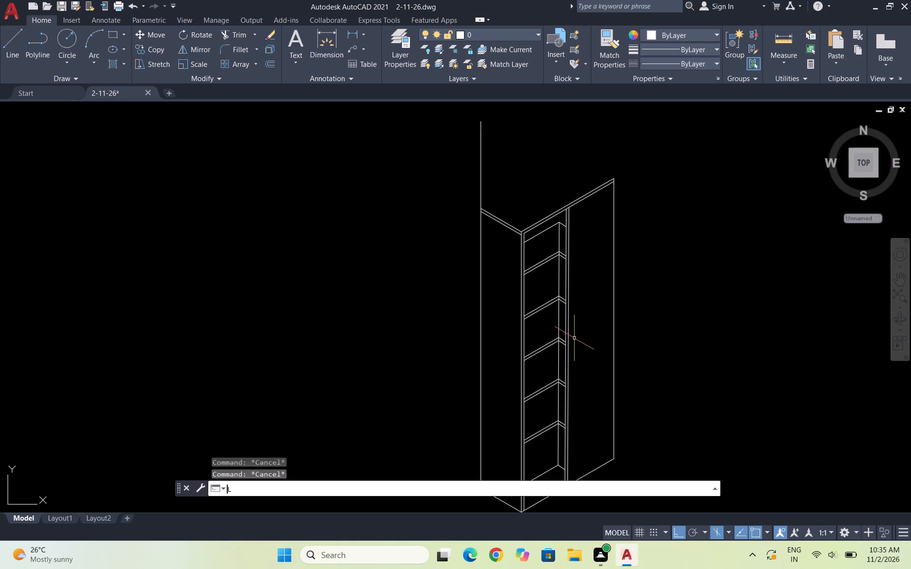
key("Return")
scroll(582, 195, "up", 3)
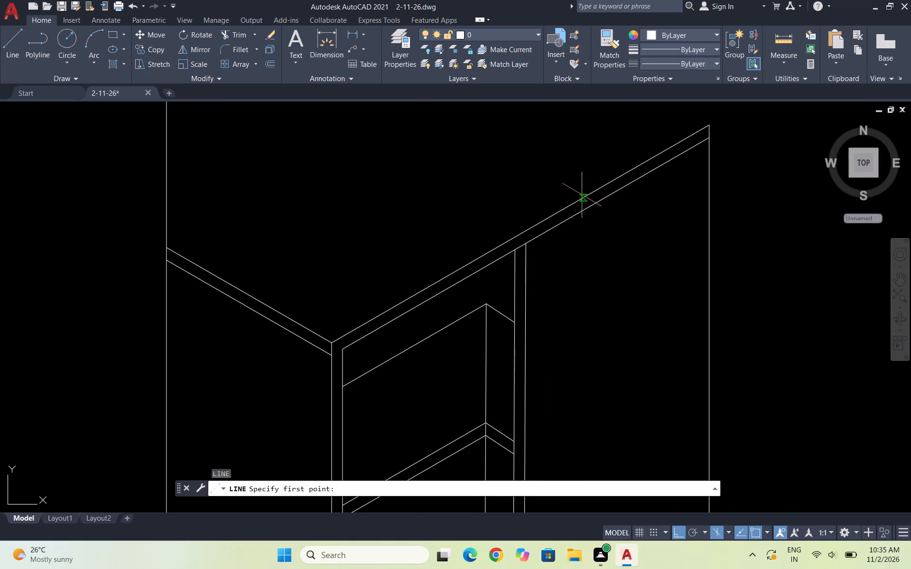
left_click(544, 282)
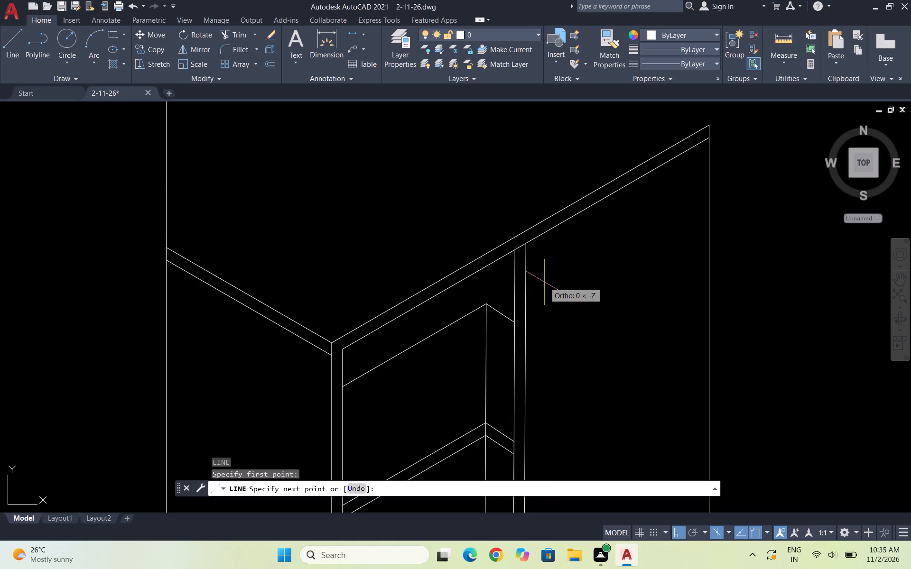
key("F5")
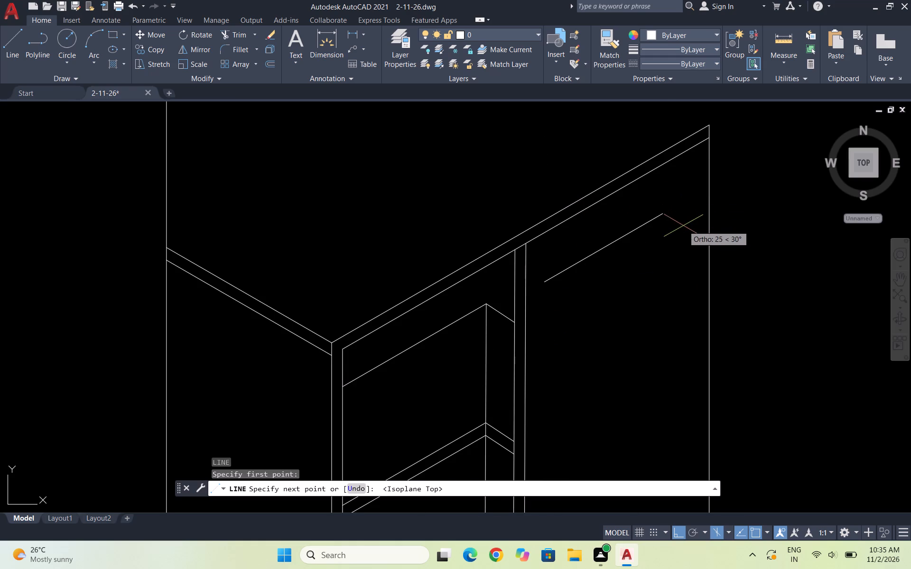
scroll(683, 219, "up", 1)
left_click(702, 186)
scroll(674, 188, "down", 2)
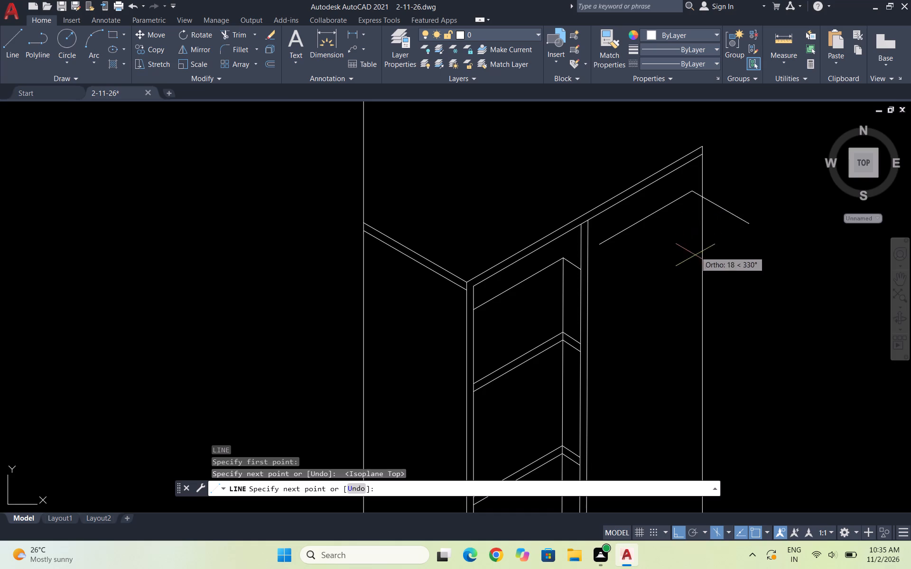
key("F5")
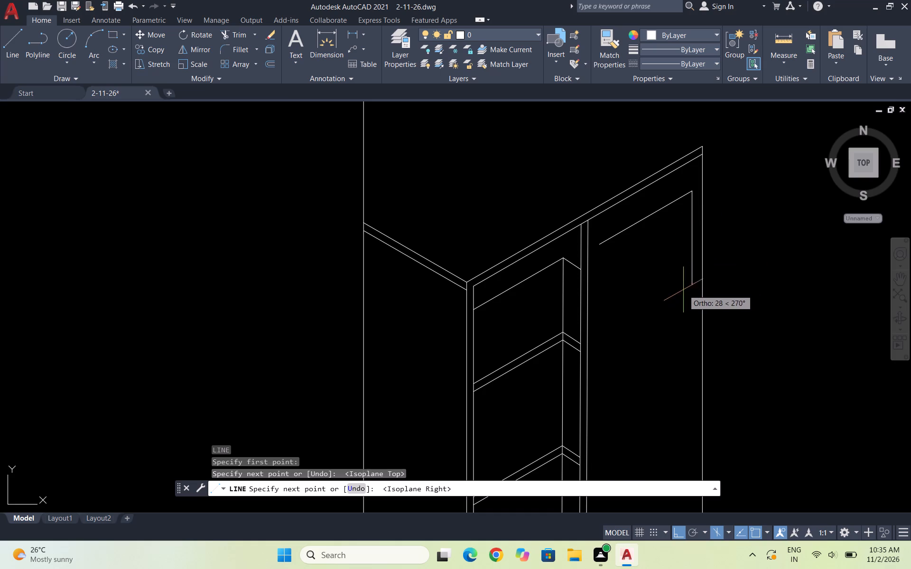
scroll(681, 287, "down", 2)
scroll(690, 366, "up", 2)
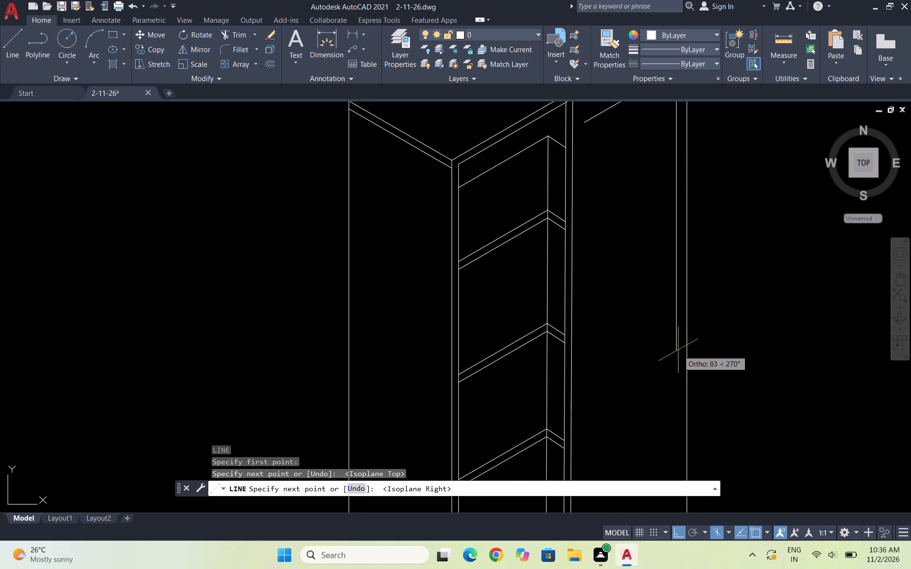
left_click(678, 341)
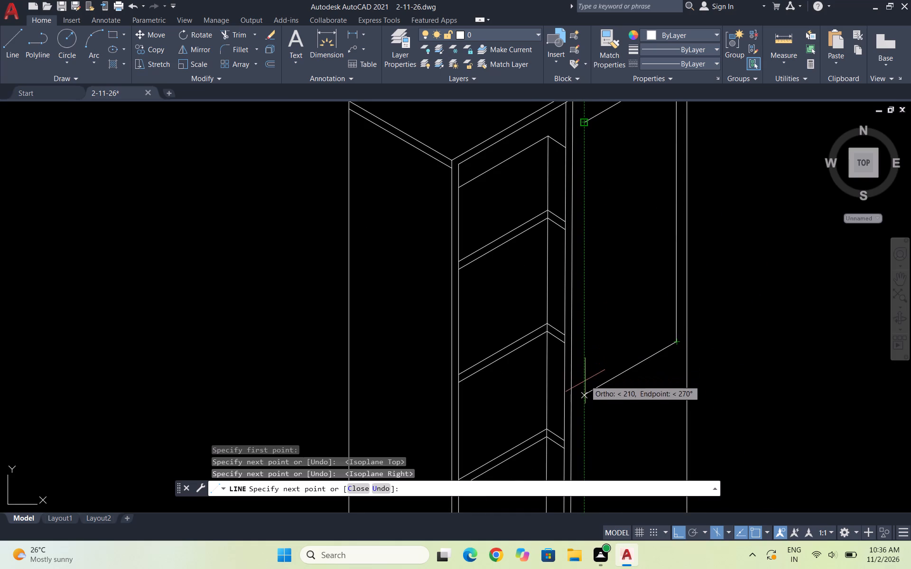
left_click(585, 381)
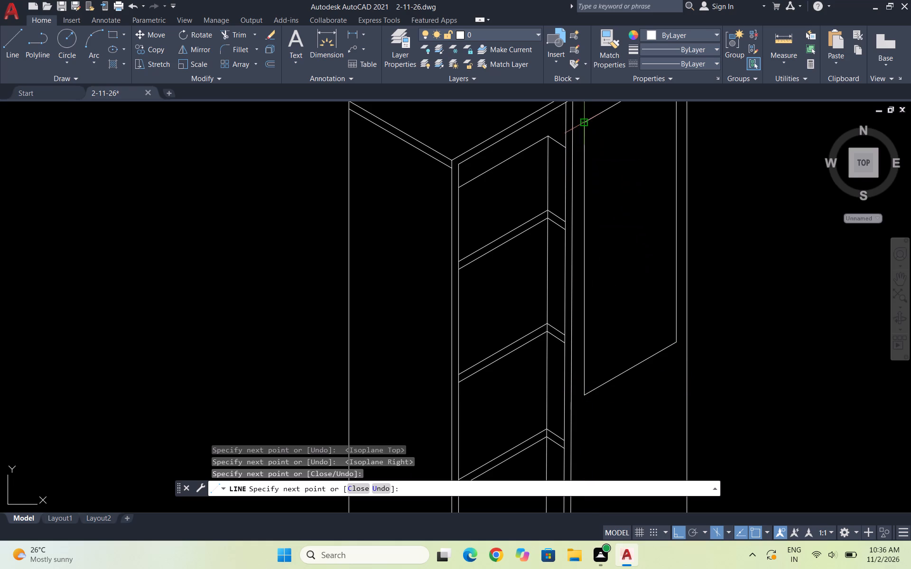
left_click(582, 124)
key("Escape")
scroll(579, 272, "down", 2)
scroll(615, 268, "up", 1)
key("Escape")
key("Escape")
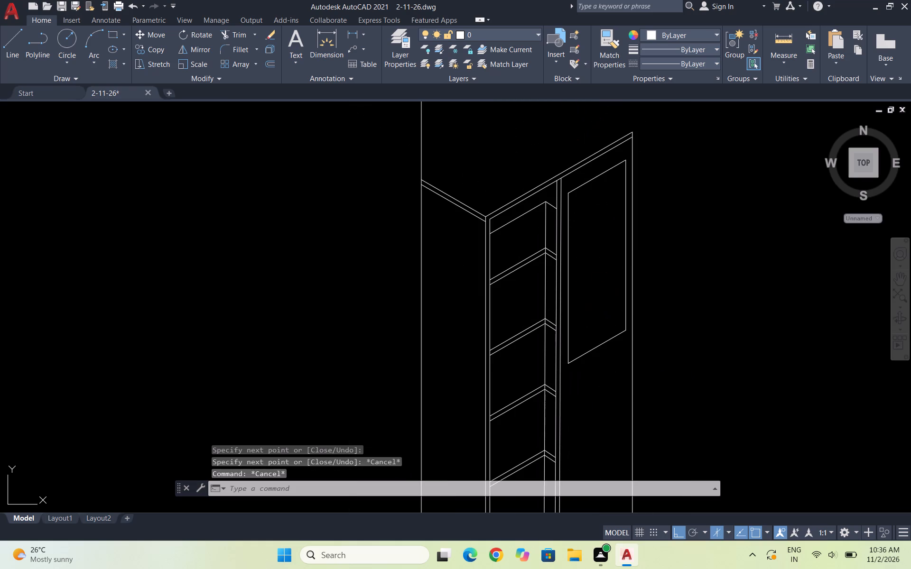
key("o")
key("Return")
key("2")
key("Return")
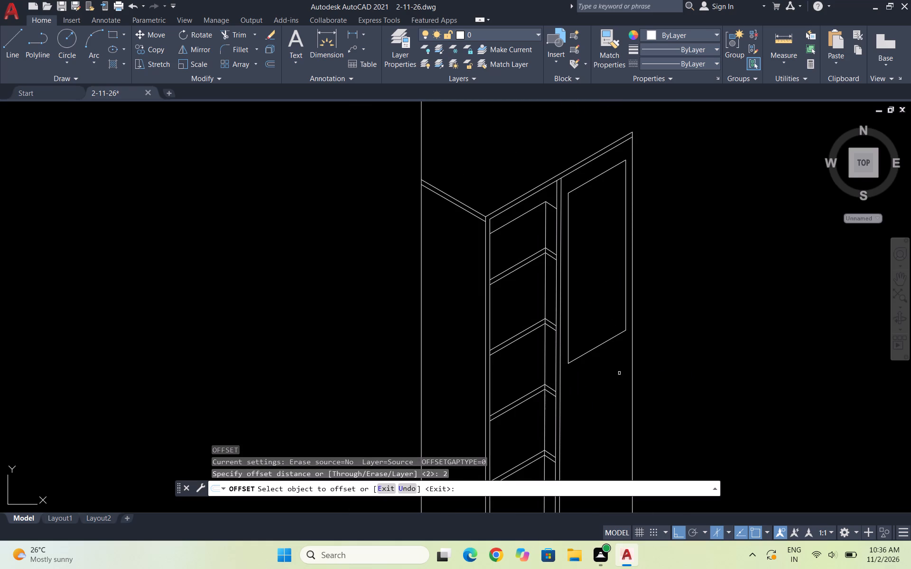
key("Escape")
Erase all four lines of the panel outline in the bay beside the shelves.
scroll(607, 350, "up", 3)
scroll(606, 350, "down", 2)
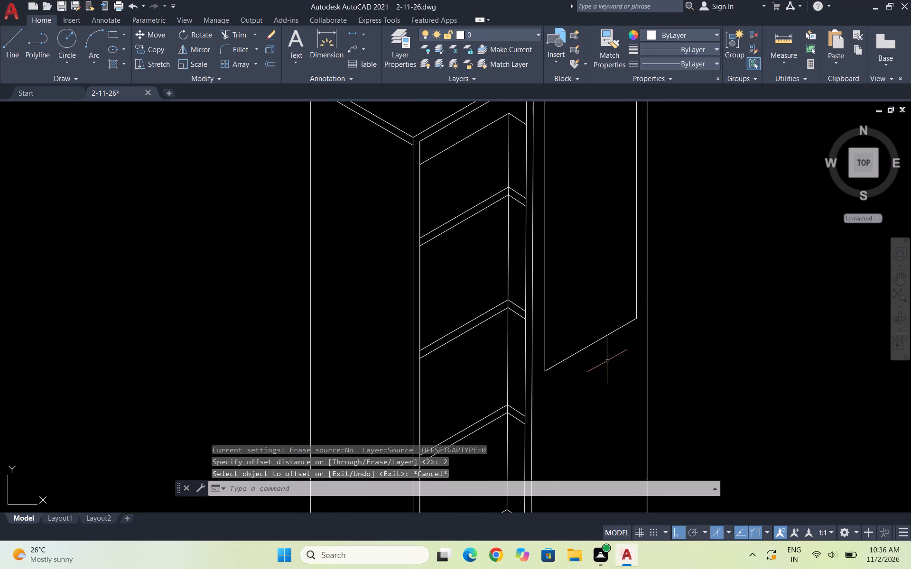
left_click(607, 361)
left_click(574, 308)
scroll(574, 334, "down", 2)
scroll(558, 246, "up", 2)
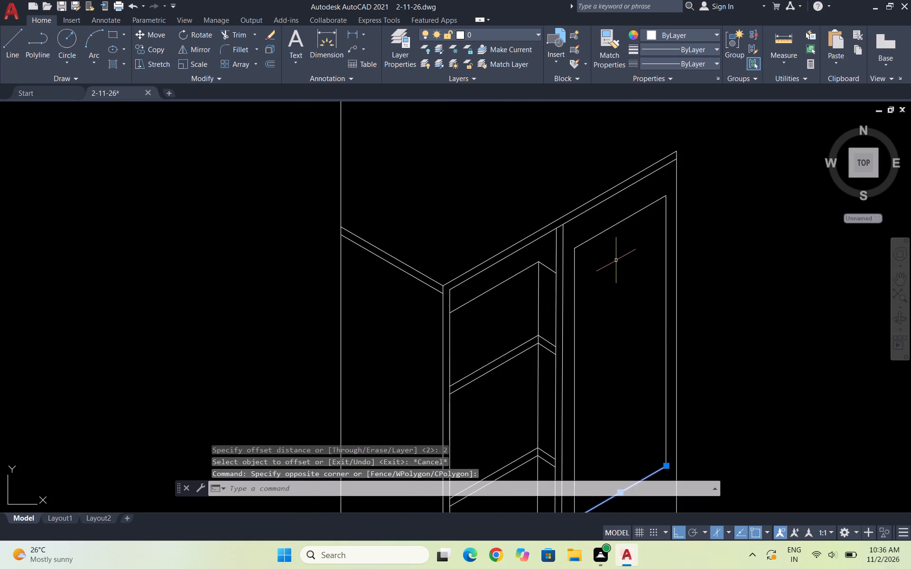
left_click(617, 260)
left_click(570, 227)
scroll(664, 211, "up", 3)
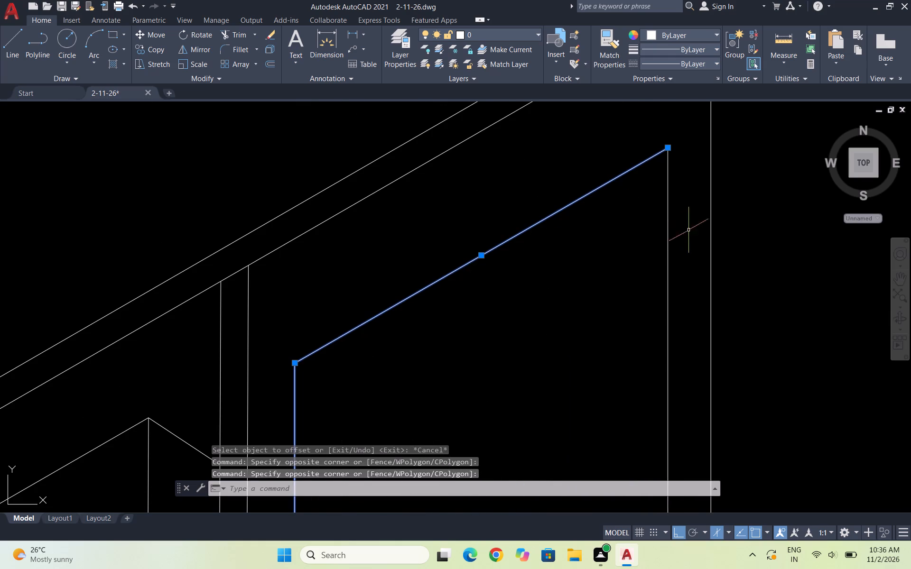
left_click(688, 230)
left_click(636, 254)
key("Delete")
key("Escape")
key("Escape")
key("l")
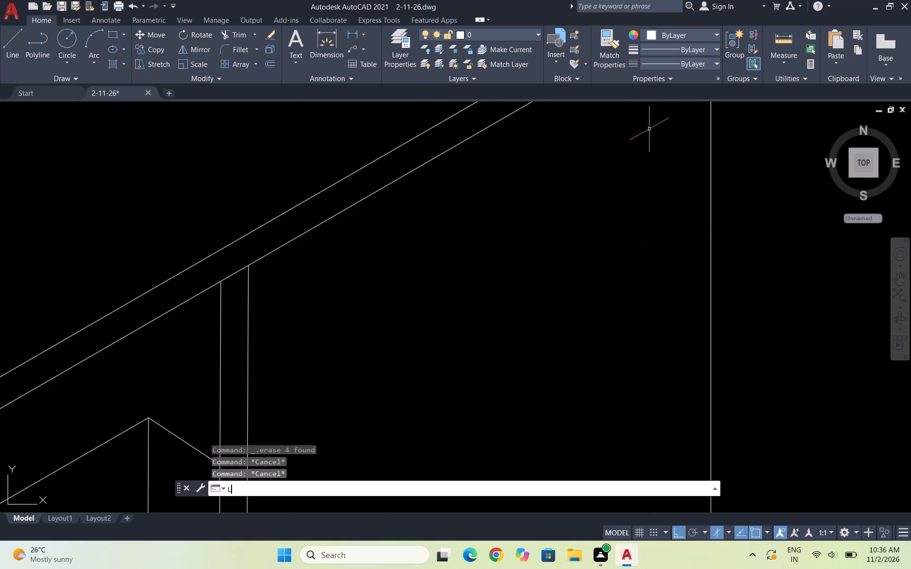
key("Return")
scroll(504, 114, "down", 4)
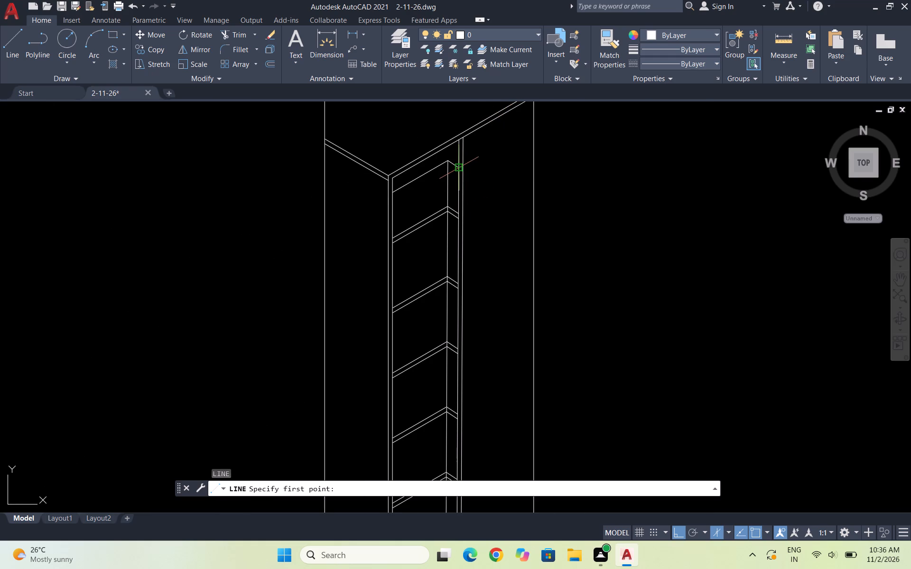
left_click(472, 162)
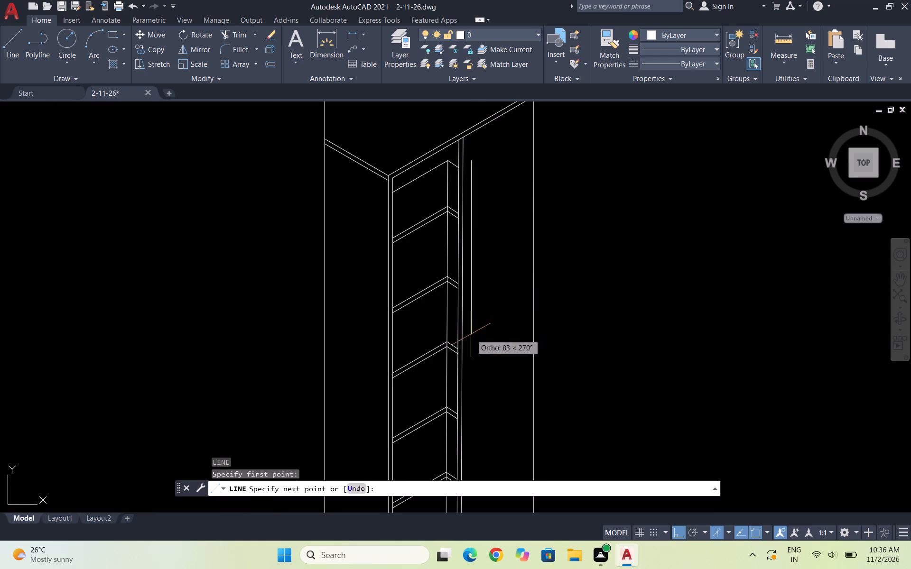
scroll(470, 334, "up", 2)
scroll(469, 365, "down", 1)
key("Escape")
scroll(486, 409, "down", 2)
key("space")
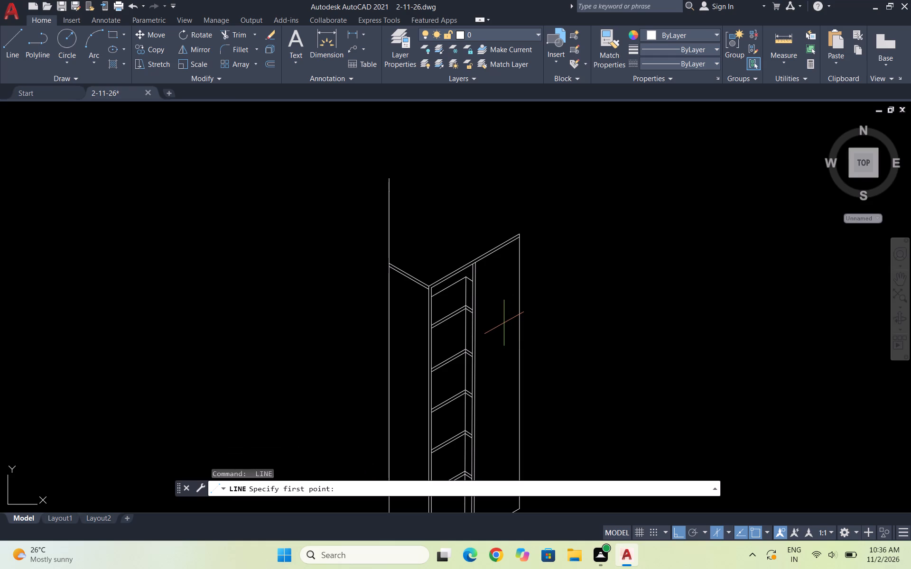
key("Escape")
Draw a wider closed four-line panel outline in the upper part of the open bay, with its outer lower corner on the block's edge.
key("l")
key("Return")
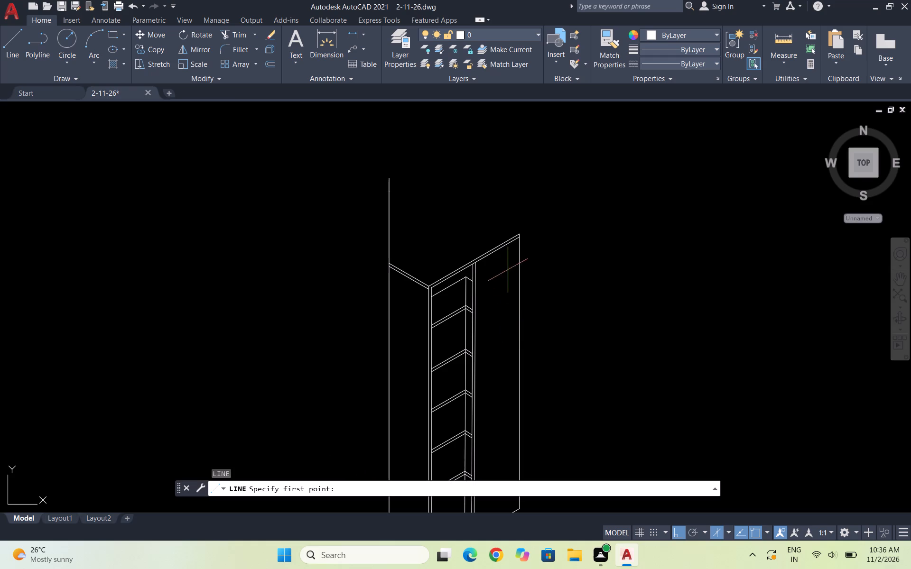
scroll(493, 273, "up", 1)
scroll(455, 285, "up", 3)
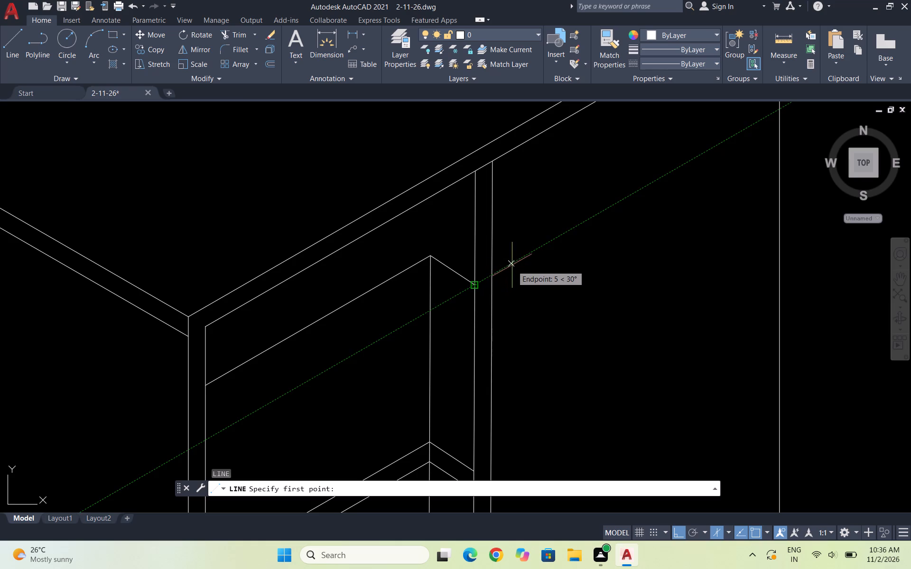
left_click(516, 263)
scroll(542, 228, "down", 3)
scroll(574, 211, "up", 2)
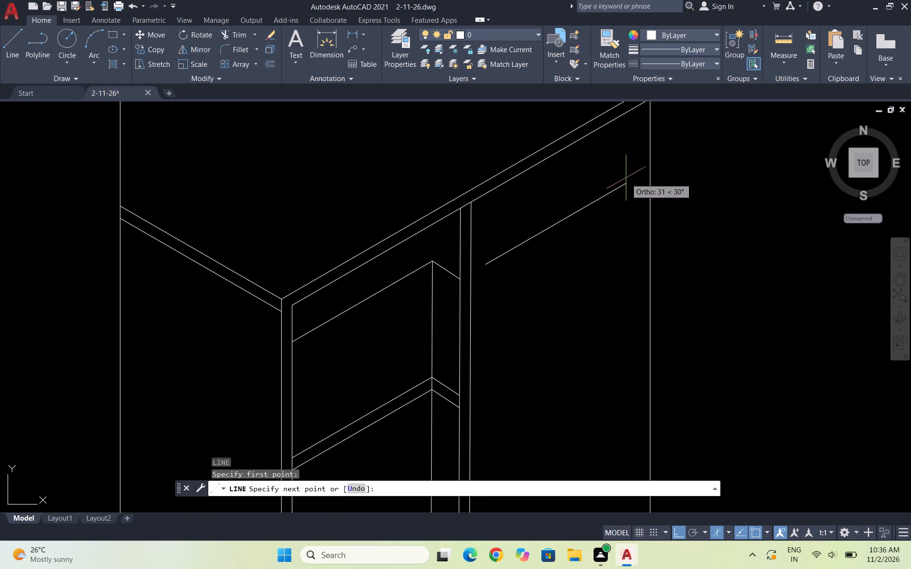
left_click(639, 175)
scroll(641, 250, "down", 3)
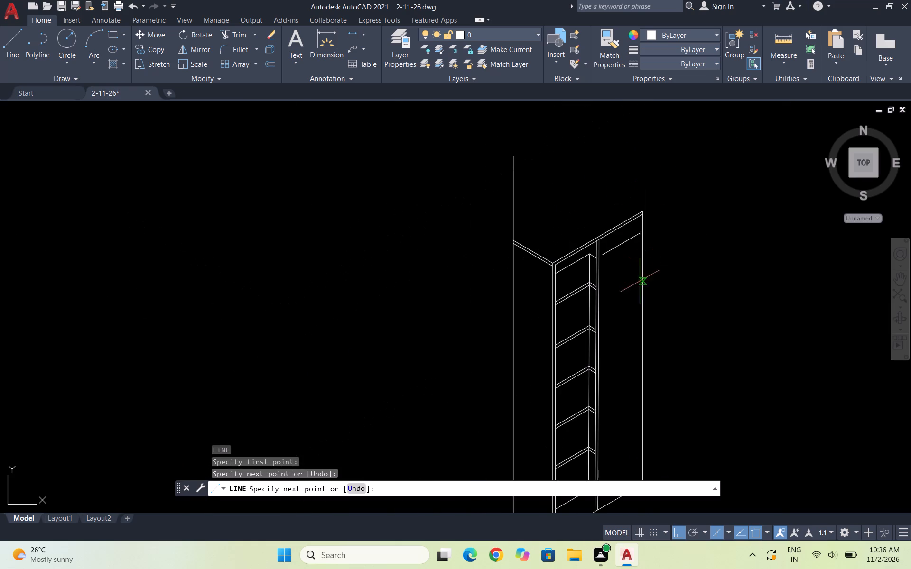
scroll(640, 311, "up", 4)
scroll(646, 284, "down", 3)
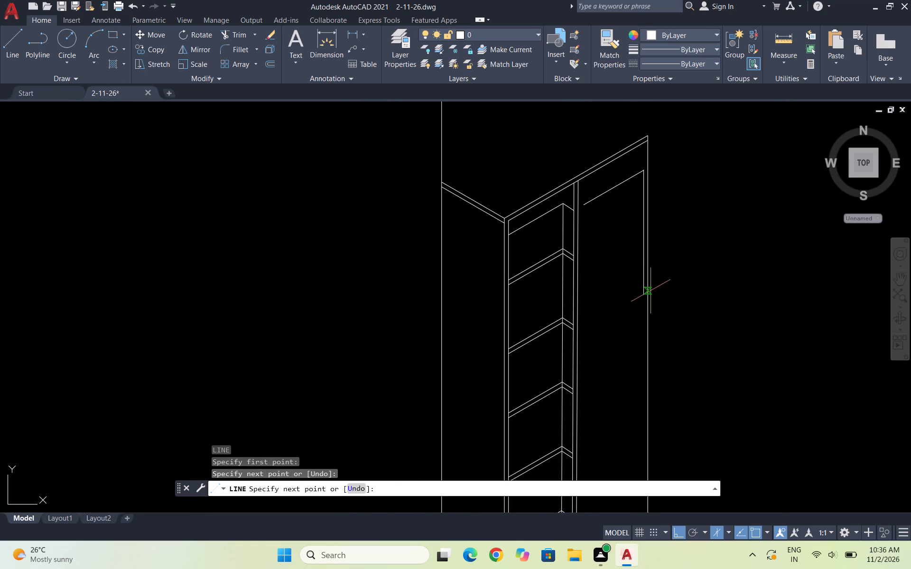
left_click(649, 291)
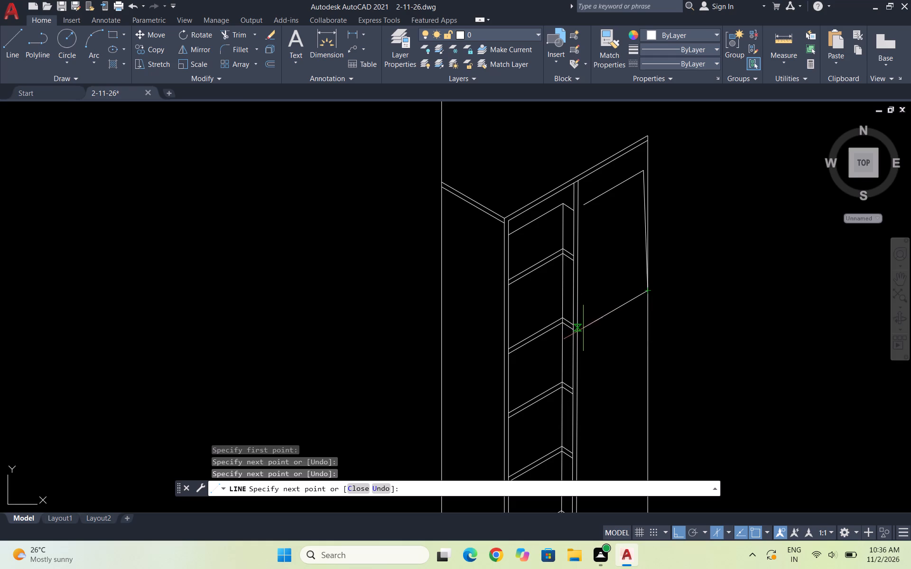
left_click(586, 324)
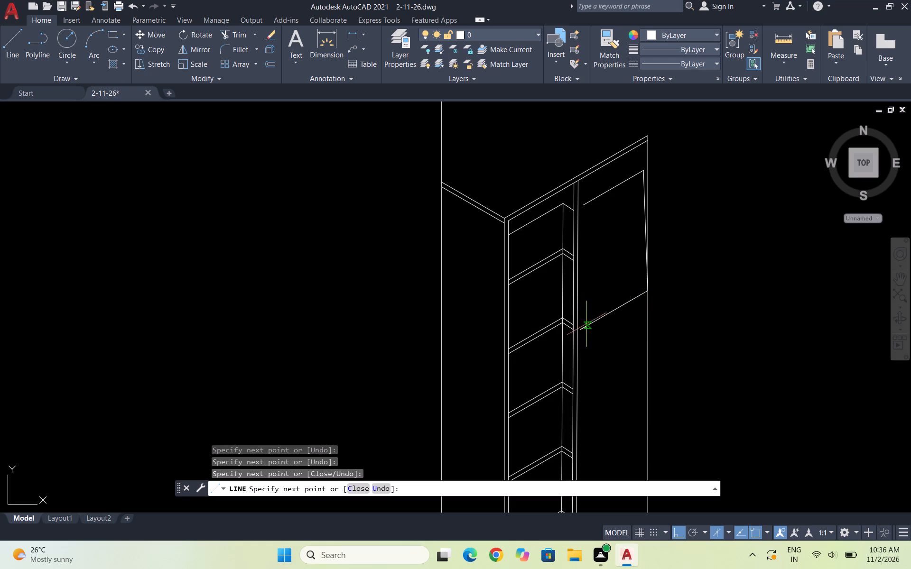
scroll(586, 202, "up", 3)
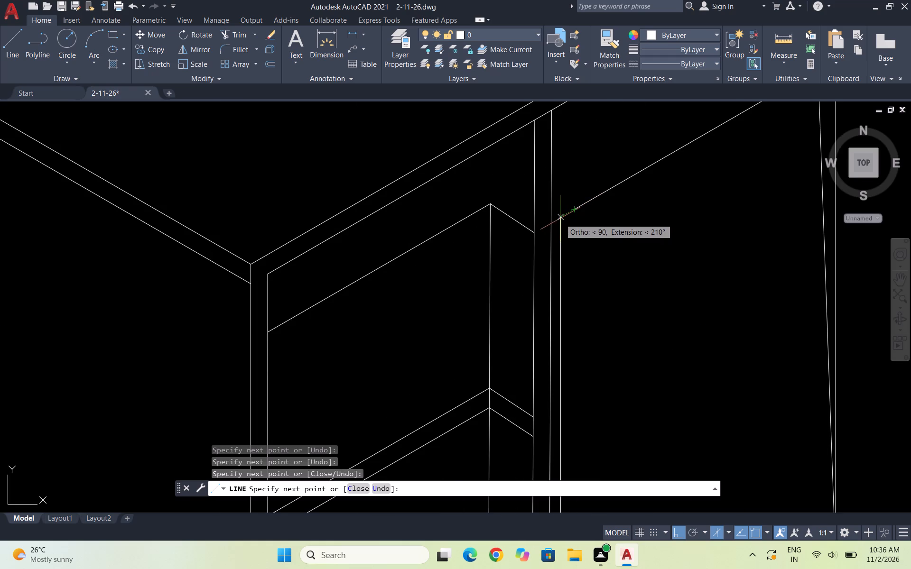
left_click(560, 219)
left_click(574, 210)
key("Escape")
Select all four lines of the wider panel outline in the open bay.
scroll(605, 188, "down", 4)
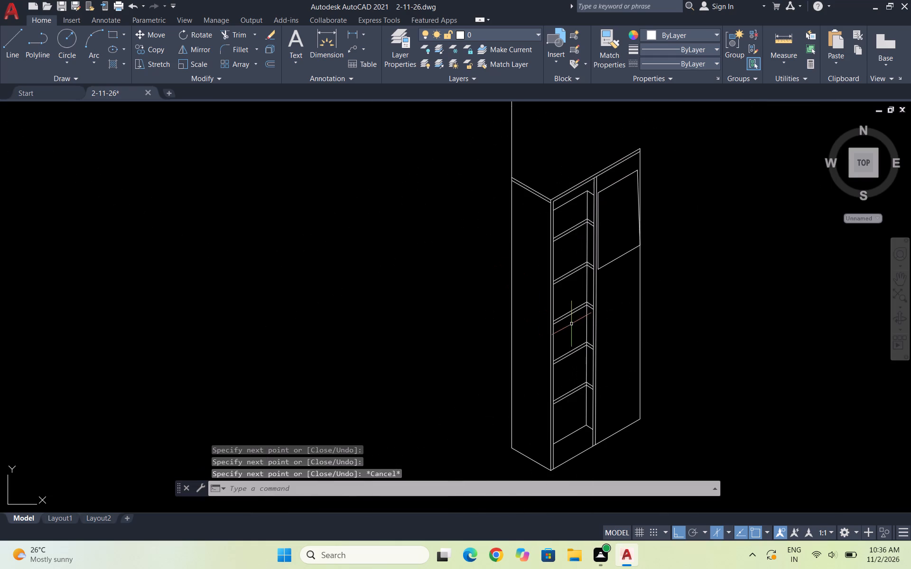
scroll(632, 251, "up", 4)
left_click_drag(621, 286, 602, 273)
left_click(554, 231)
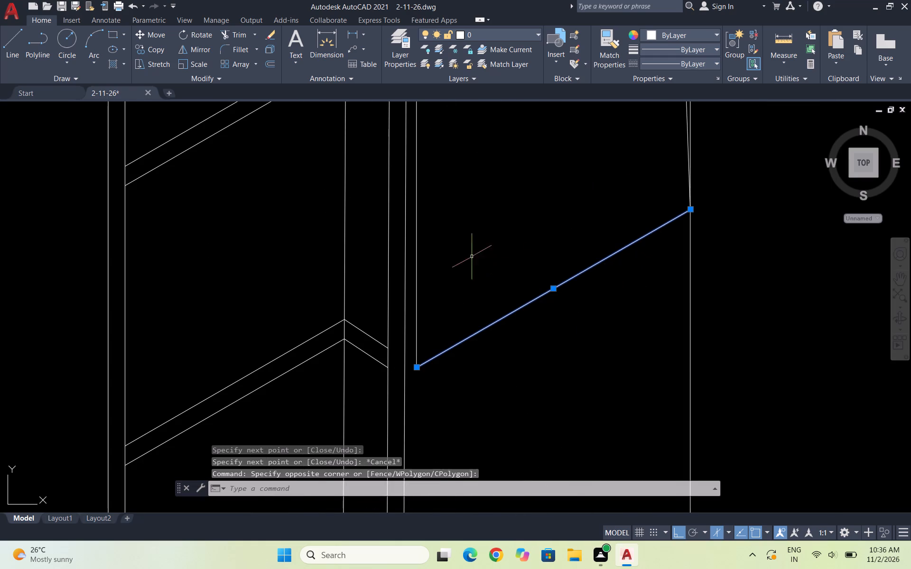
left_click(460, 249)
left_click(409, 216)
scroll(470, 272, "down", 4)
scroll(513, 213, "up", 3)
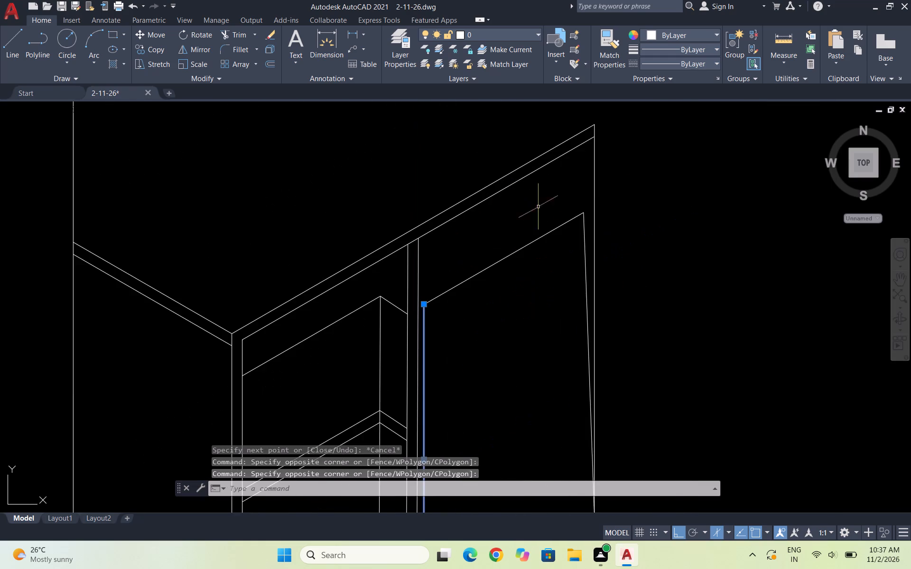
scroll(583, 205, "up", 3)
left_click_drag(603, 257, 596, 253)
left_click(501, 215)
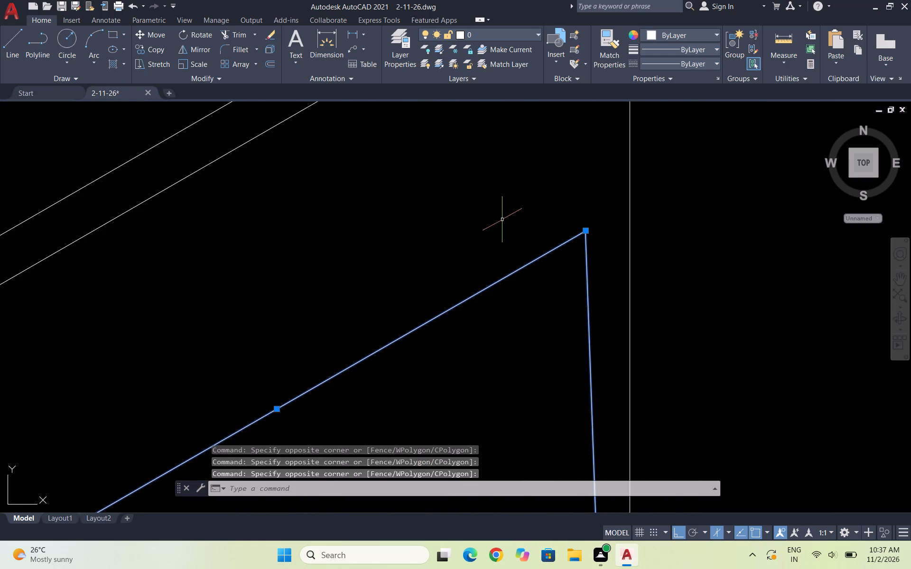
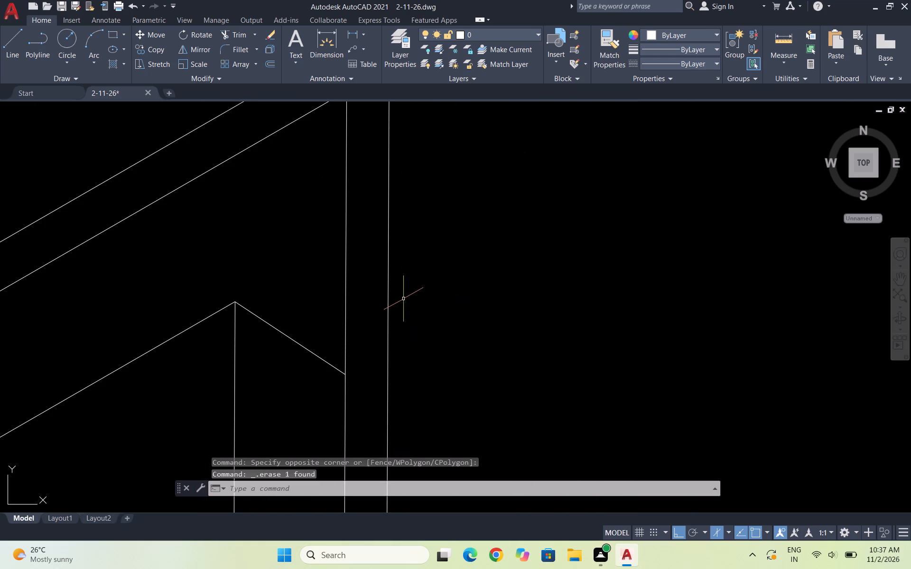
Redraw the panel outline in the upper part of the open bay with lines, starting with its 30° upper edge from beside the divider.
key("Escape")
key("Escape")
key("l")
key("Return")
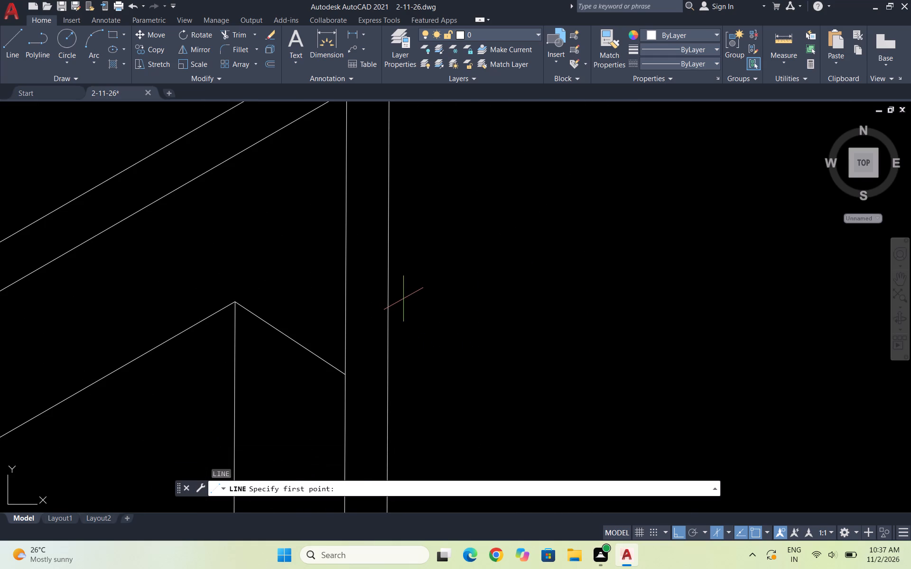
scroll(390, 229, "down", 2)
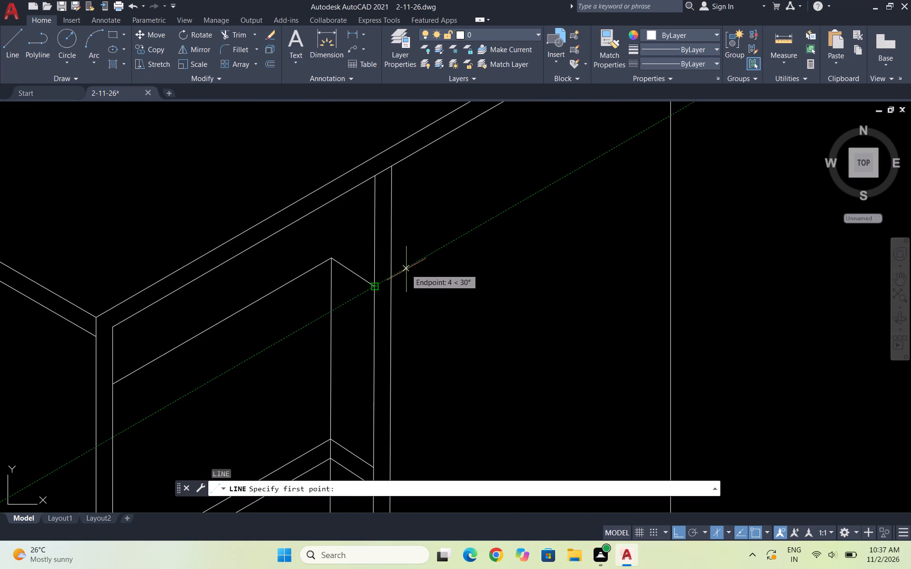
left_click(409, 266)
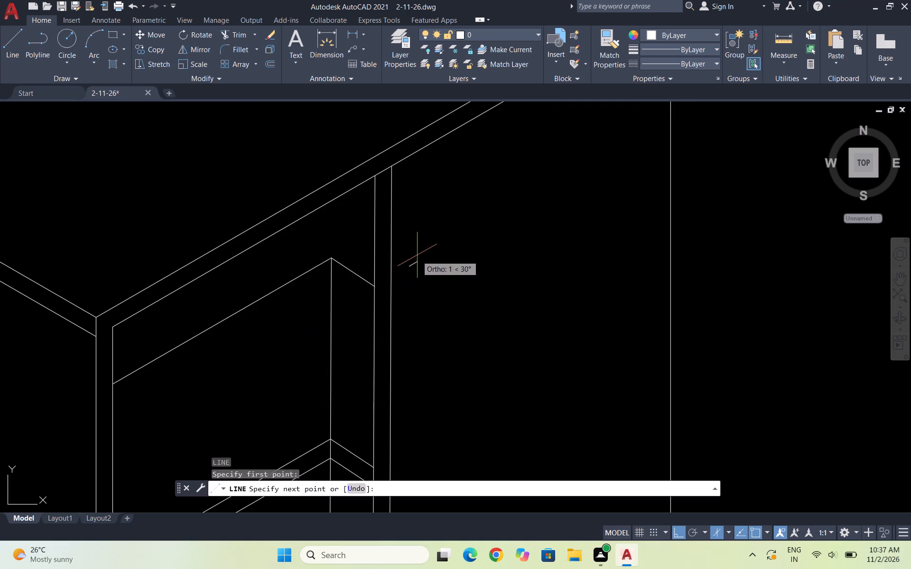
scroll(458, 232, "down", 3)
scroll(485, 212, "up", 2)
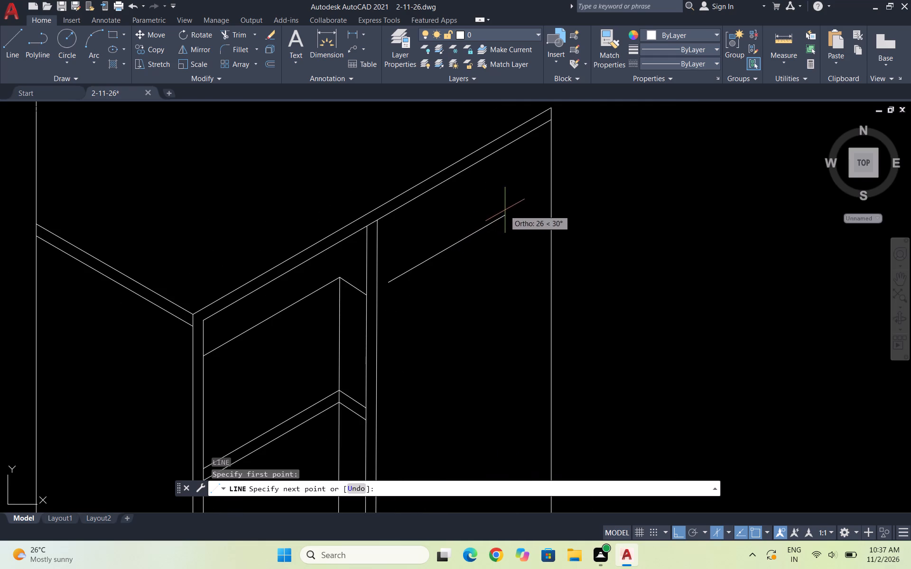
left_click(540, 196)
scroll(533, 218, "down", 2)
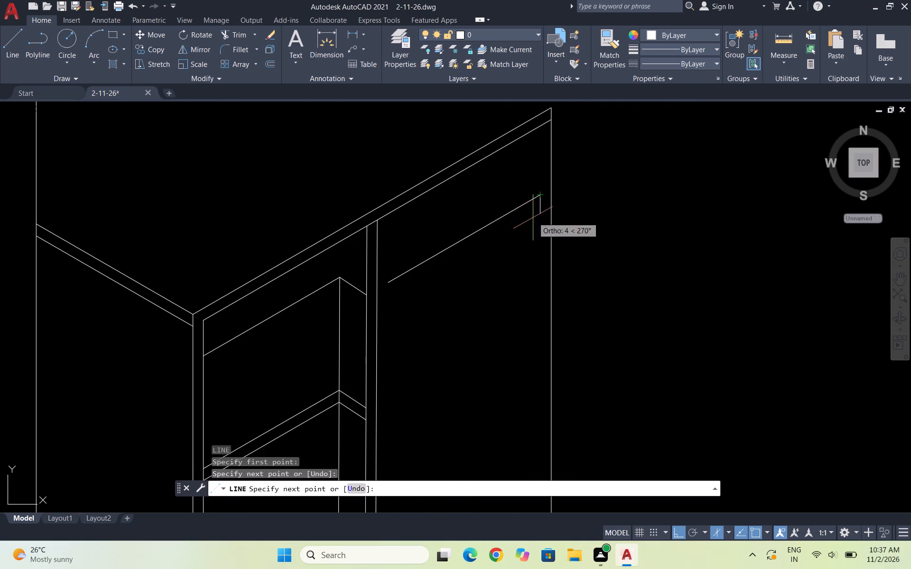
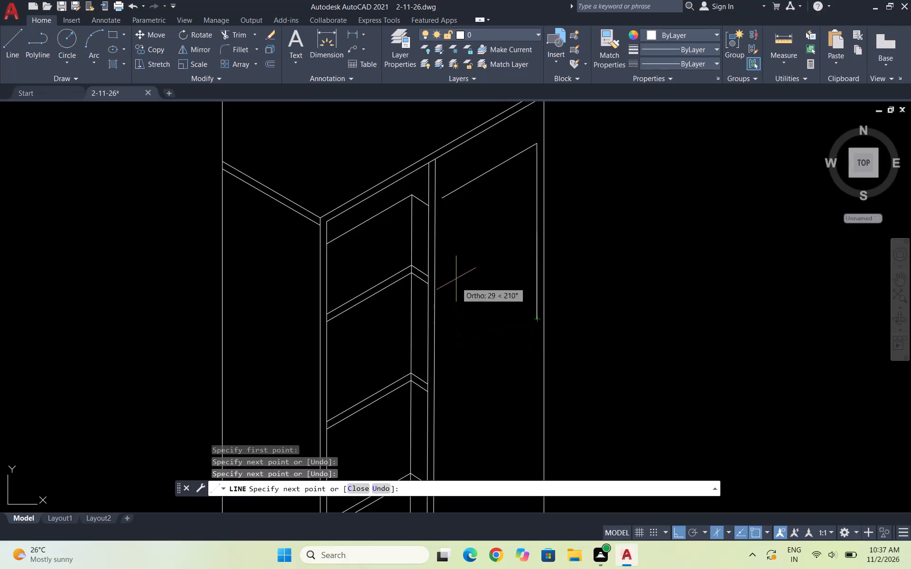
Finish the panel outline by ending its 30° lower edge beside the divider and closing the vertical edge up to the starting corner.
left_click(443, 321)
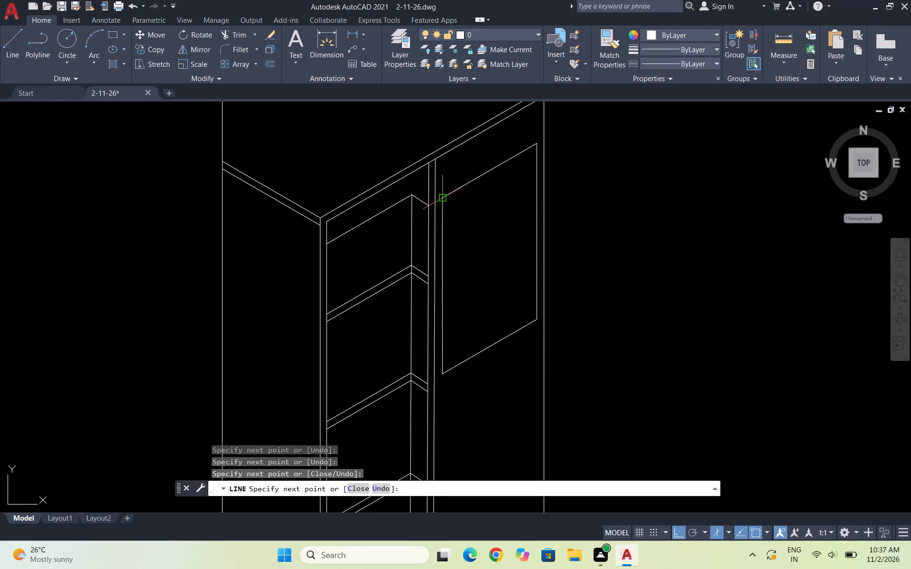
left_click(443, 199)
key("Escape")
key("Escape")
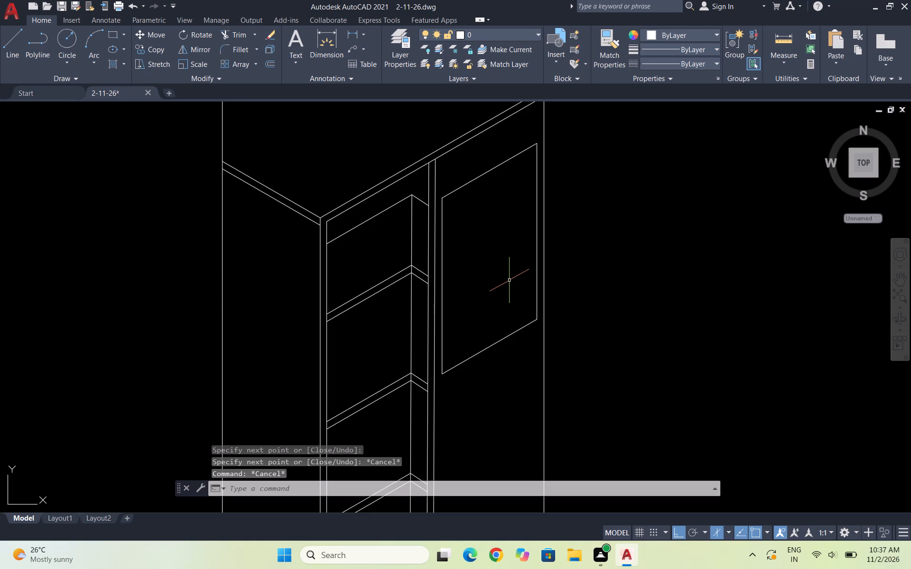
key("Escape")
key("Escape")
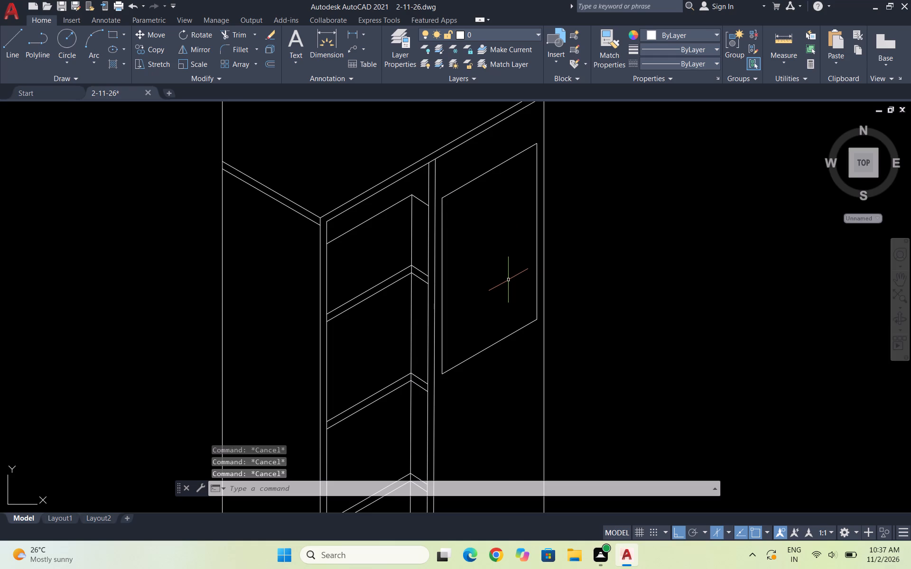
key("Escape")
key("Escape")
key("Escape")
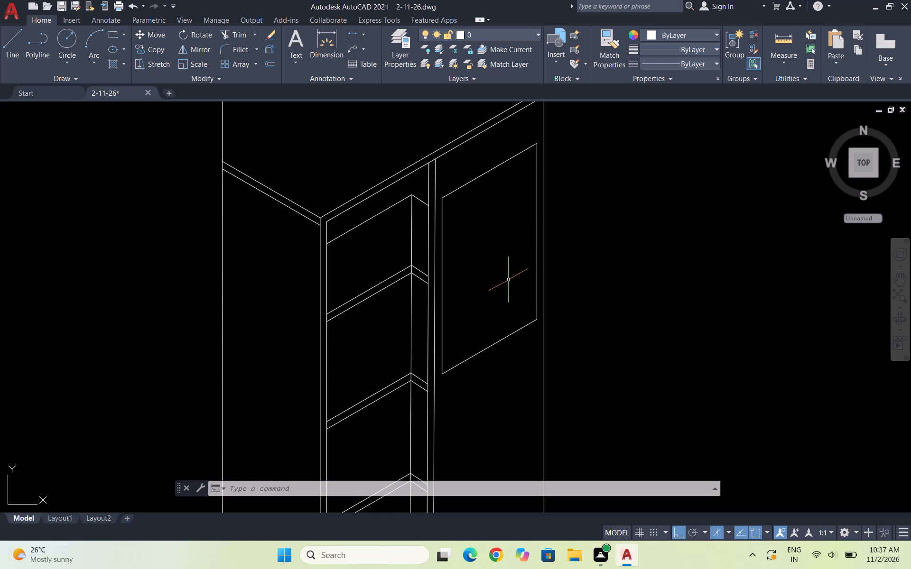
Offset all four edges of the panel outline 2 units inward.
key("Escape")
key("o")
key("Return")
key("2")
key("Return")
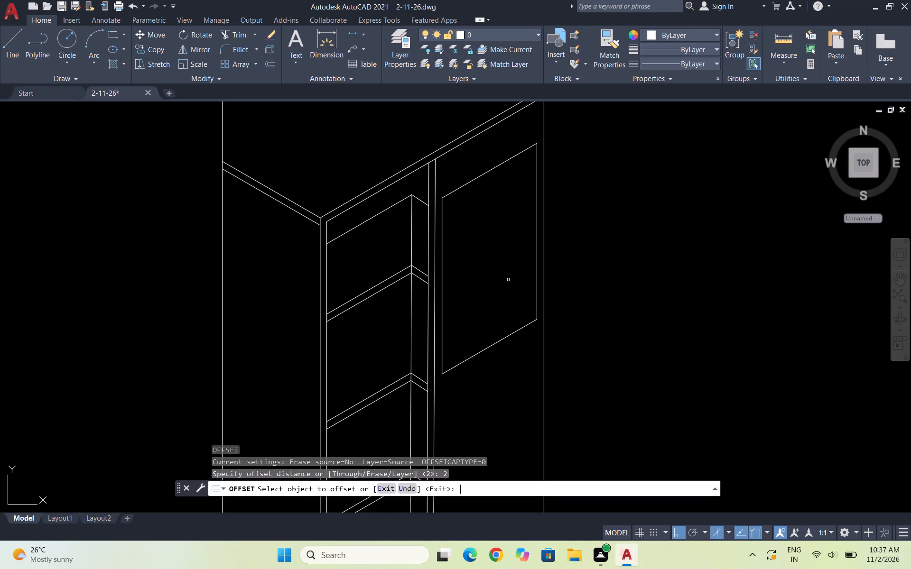
left_click(504, 163)
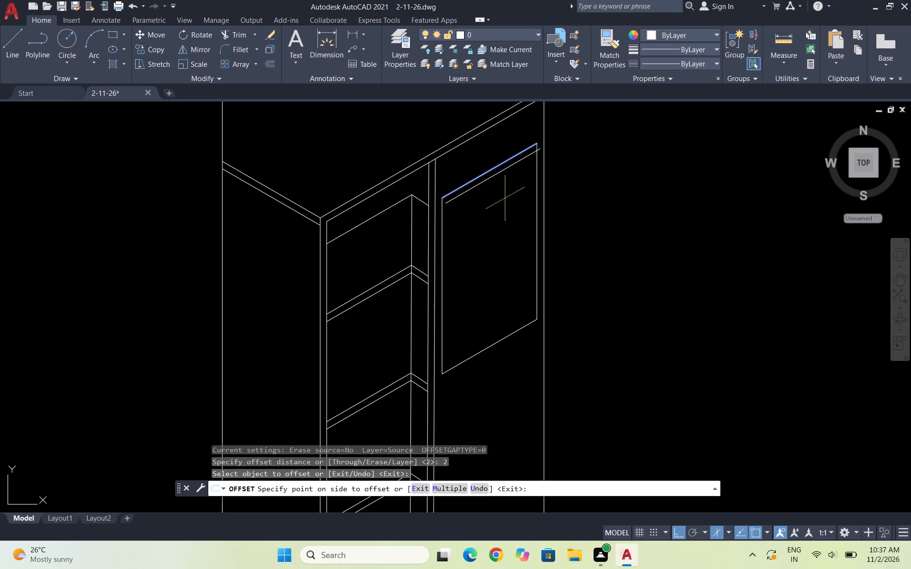
left_click(508, 214)
left_click(443, 222)
left_click(466, 229)
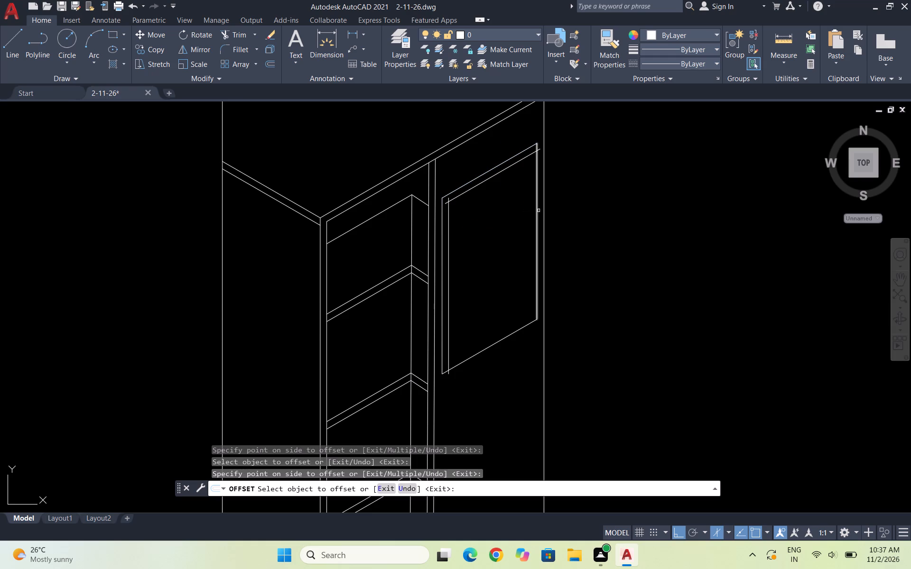
left_click(539, 210)
left_click(538, 209)
left_click(474, 220)
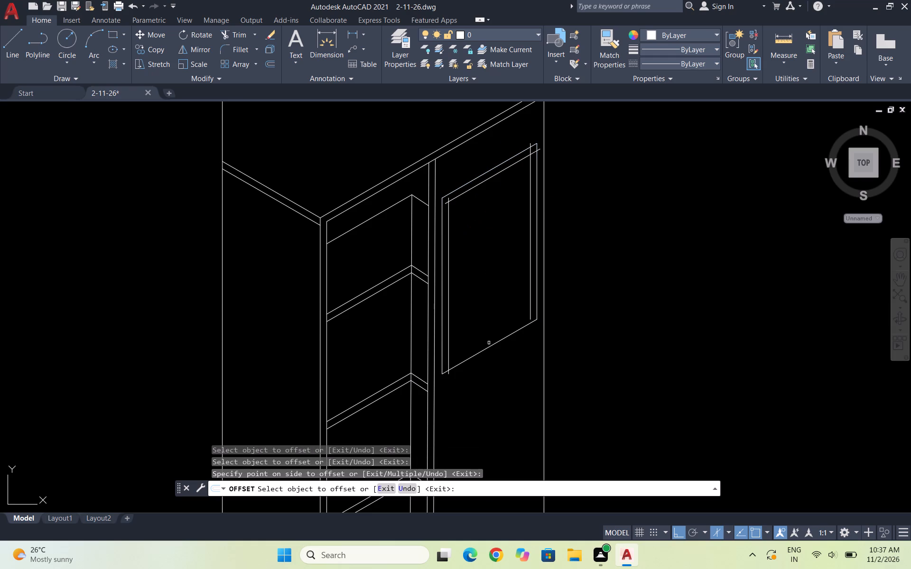
left_click(488, 345)
left_click(477, 312)
key("Escape")
key("Escape")
key("Escape")
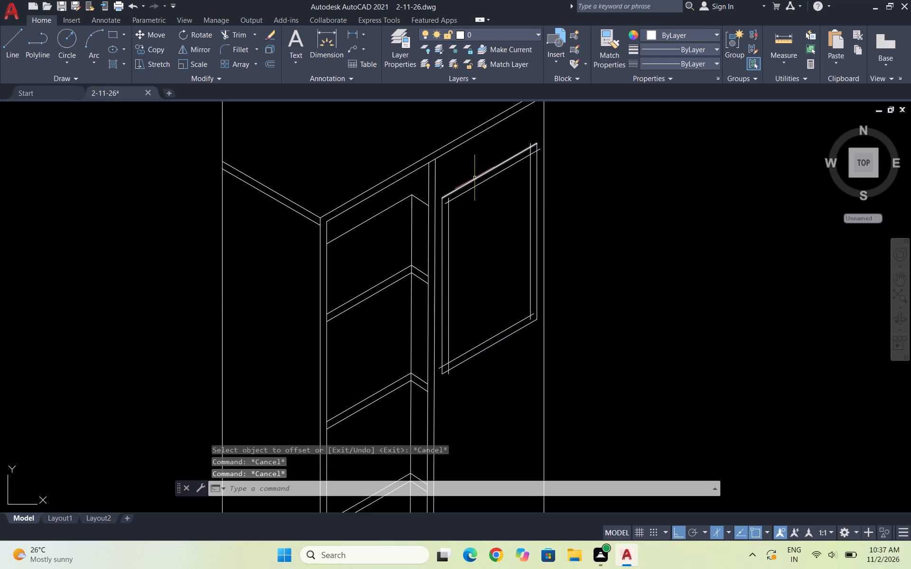
Trim the overhanging ends of the offset lines at the panel's upper and lower corners beside the divider.
type("TR")
key("Escape")
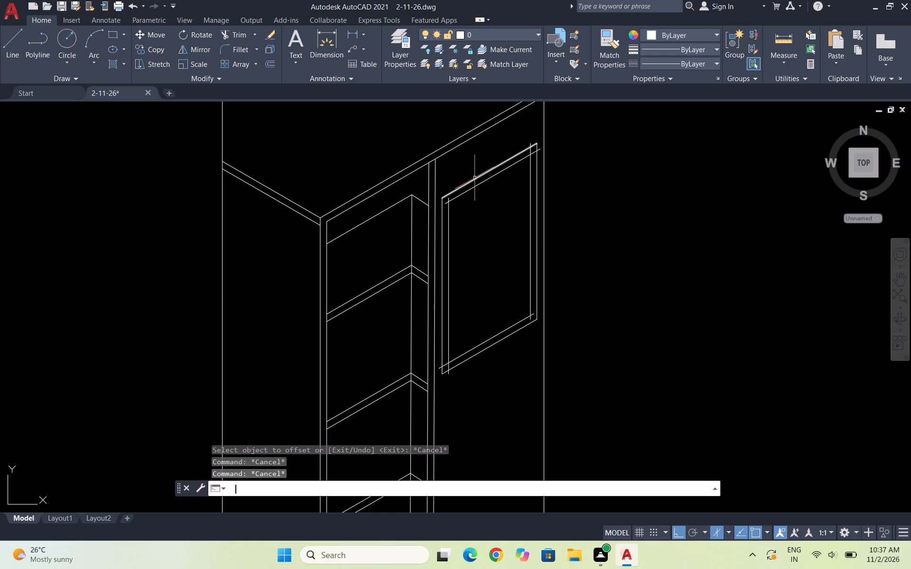
type("TR")
key("Return")
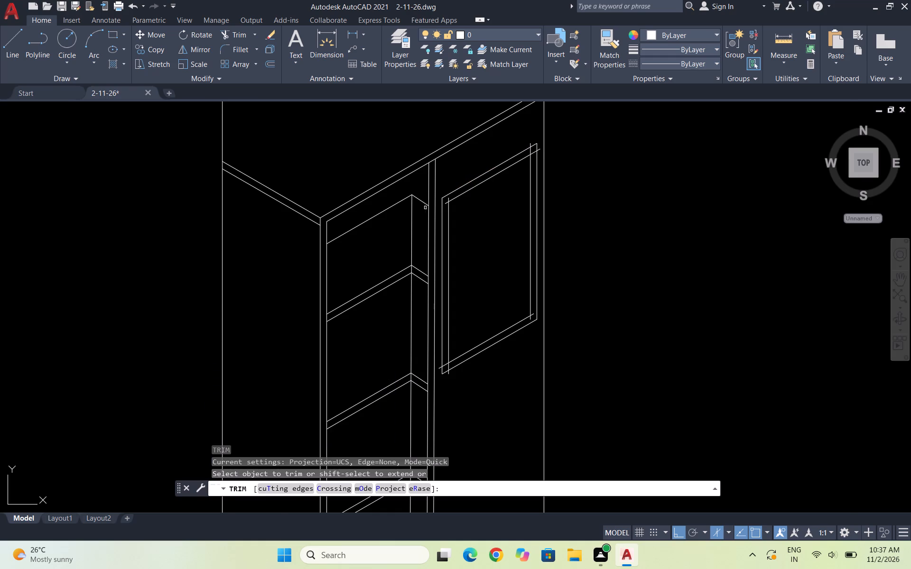
scroll(433, 207, "up", 3)
scroll(477, 187, "up", 2)
left_click_drag(522, 147, 493, 198)
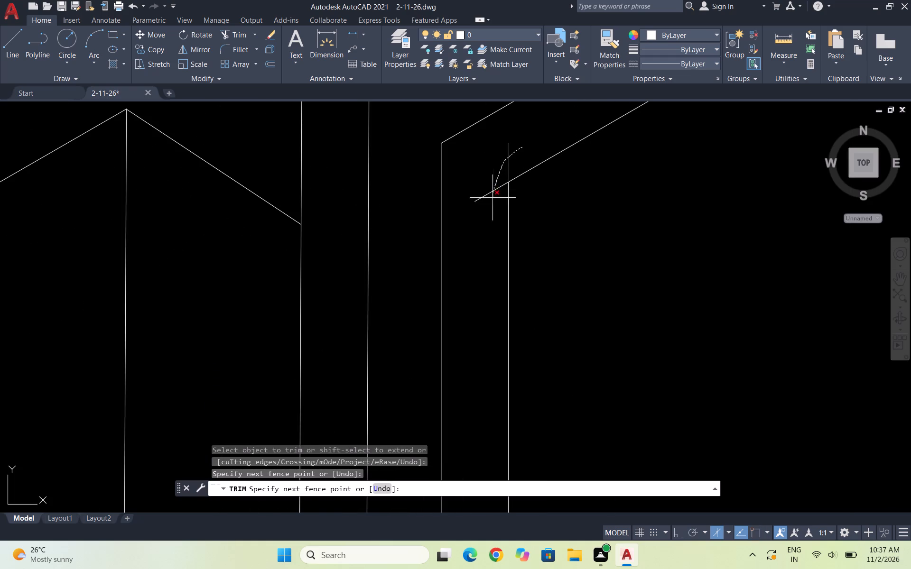
left_click_drag(493, 198, 492, 207)
scroll(466, 158, "down", 4)
scroll(485, 432, "up", 3)
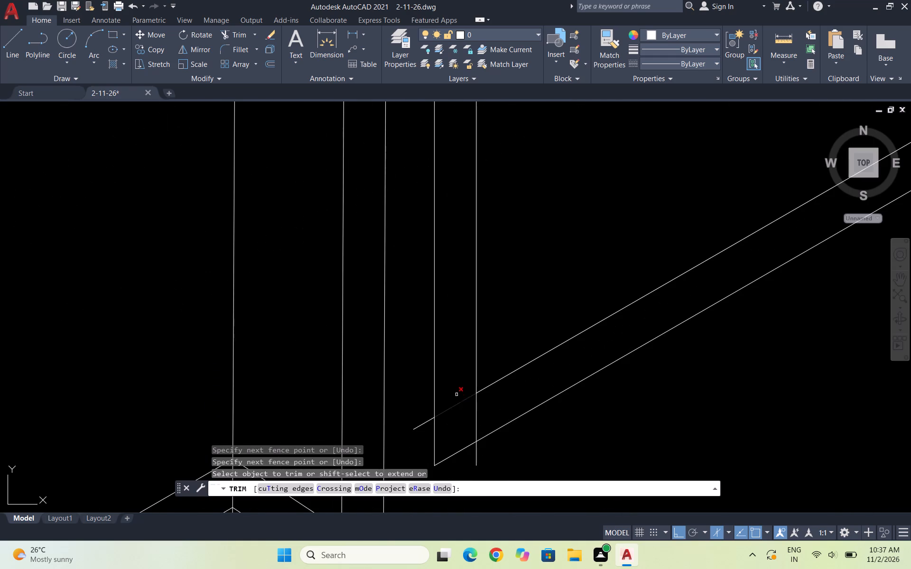
left_click_drag(455, 392, 497, 420)
left_click_drag(417, 416, 424, 439)
left_click_drag(474, 462, 547, 451)
Trim the overhanging ends of the offset lines at the panel's lower and upper corners beside the cabinet's outer edge.
scroll(504, 452, "down", 3)
scroll(630, 374, "up", 4)
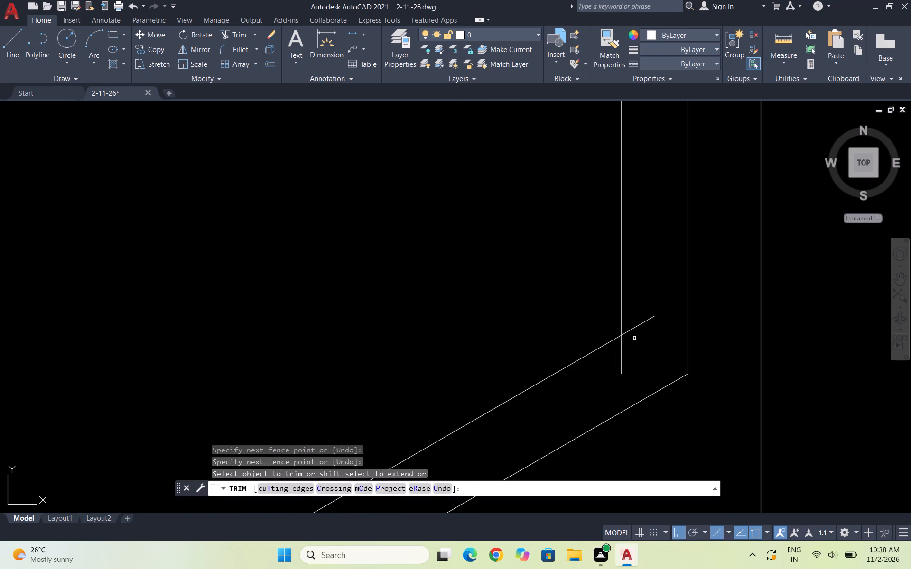
left_click_drag(640, 314, 610, 377)
scroll(591, 406, "down", 6)
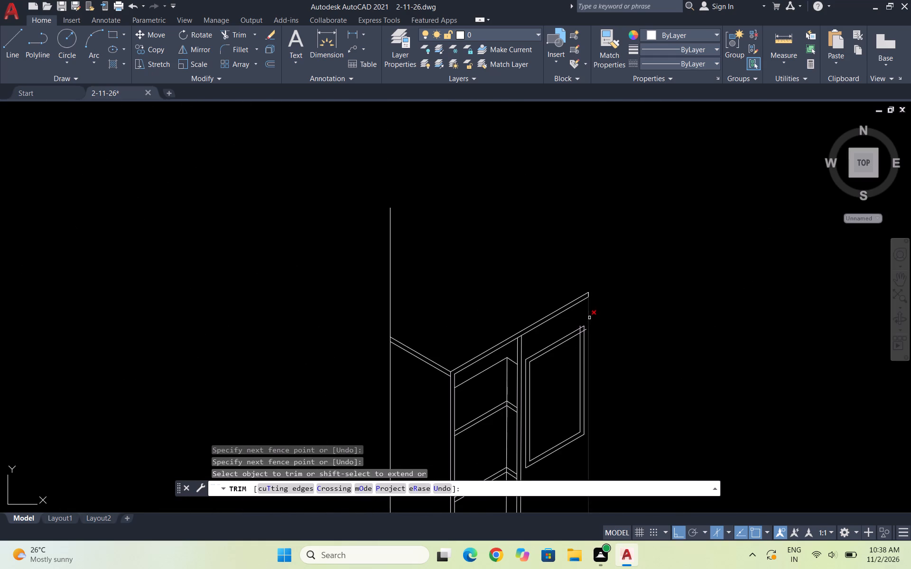
scroll(577, 331, "up", 6)
left_click_drag(552, 321, 601, 361)
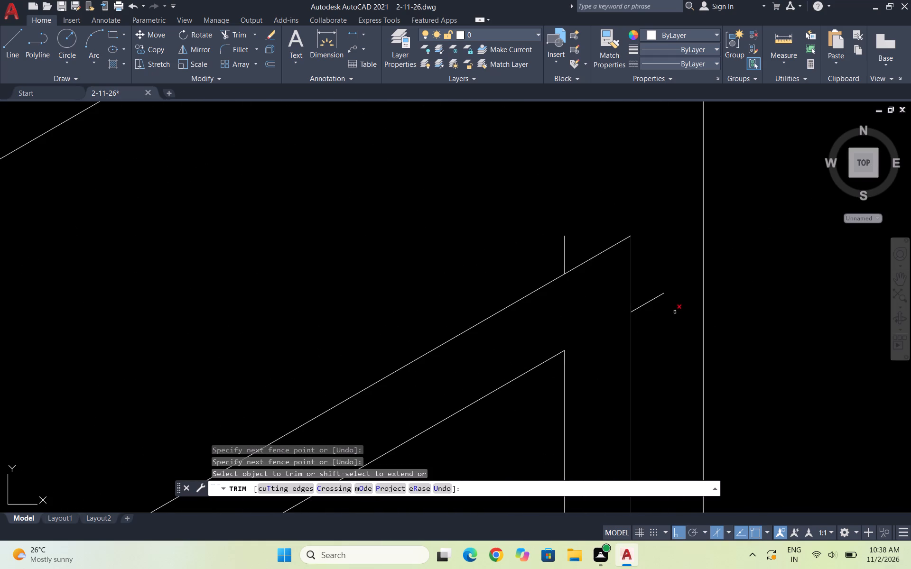
left_click_drag(641, 291, 653, 324)
left_click_drag(551, 259, 569, 243)
scroll(528, 134, "down", 4)
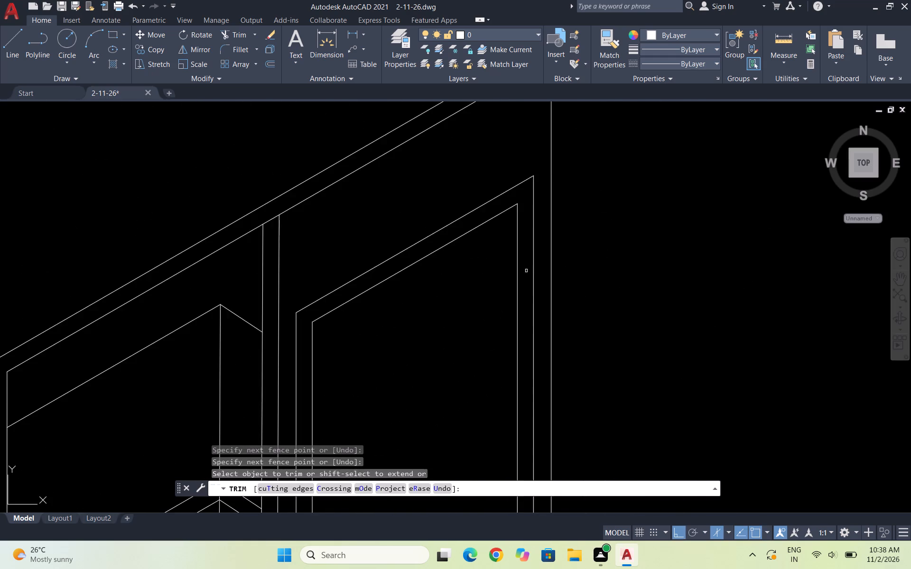
scroll(529, 271, "down", 2)
key("Escape")
key("Escape")
key("Escape")
Draw a 30° line just below the panel, from the divider to the cabinet's outer vertical edge.
scroll(472, 262, "down", 2)
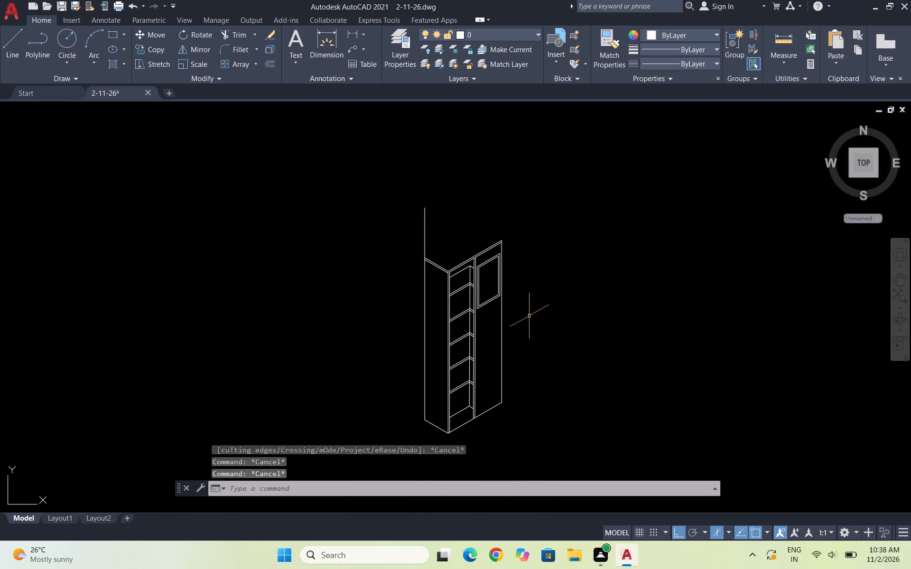
scroll(508, 373, "up", 2)
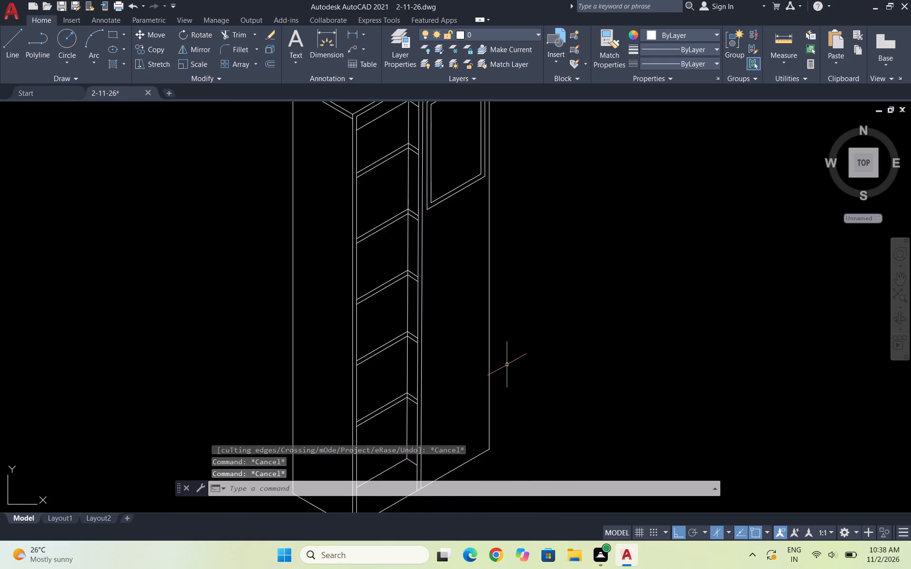
scroll(507, 361, "up", 1)
key("Escape")
key("Escape")
key("l")
key("Return")
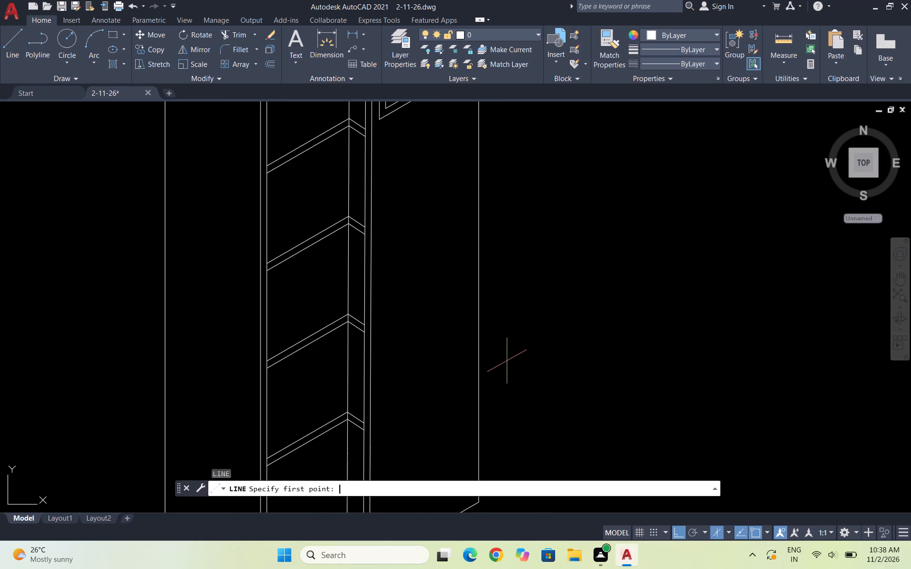
scroll(485, 378, "down", 1)
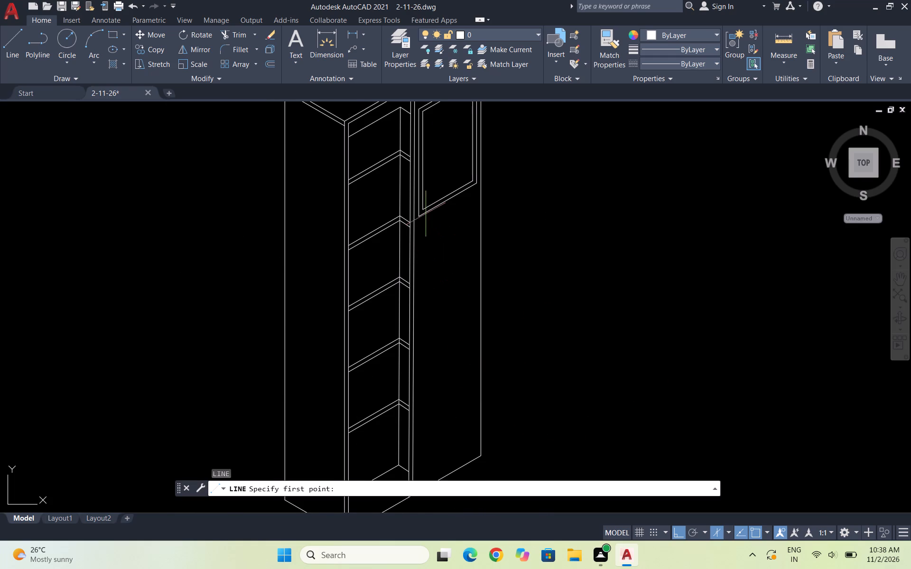
scroll(429, 207, "up", 1)
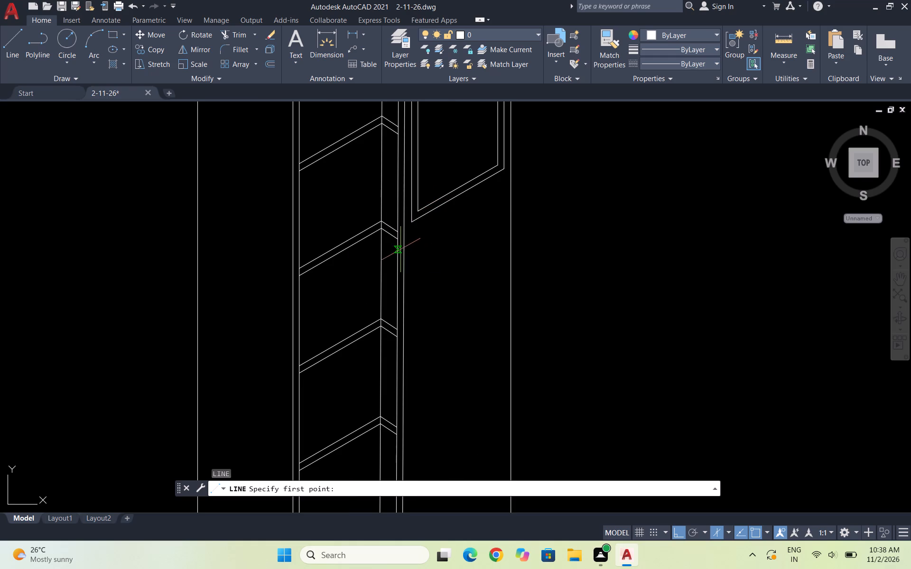
left_click(403, 252)
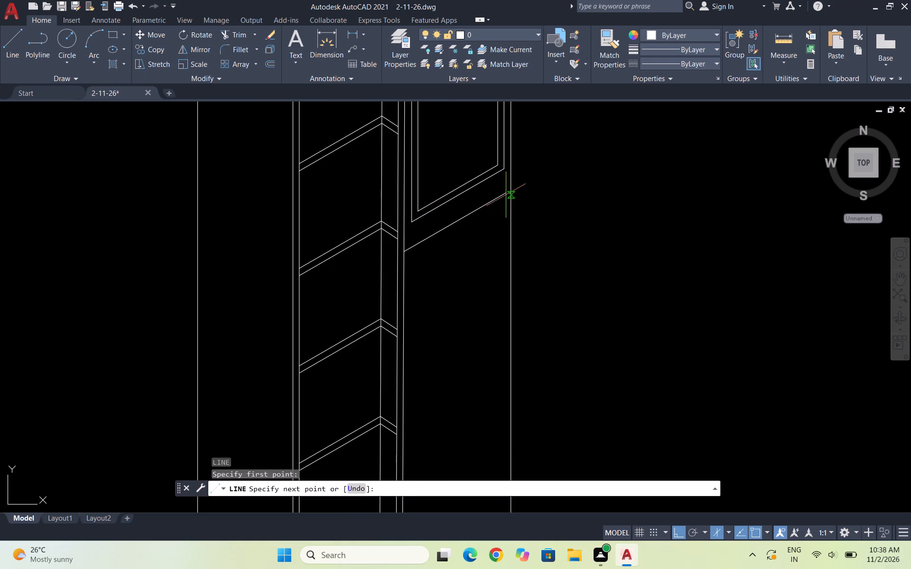
left_click(512, 189)
key("Escape")
Copy the 30° line below the panel about 38 units straight down the bay.
left_click_drag(490, 230, 481, 226)
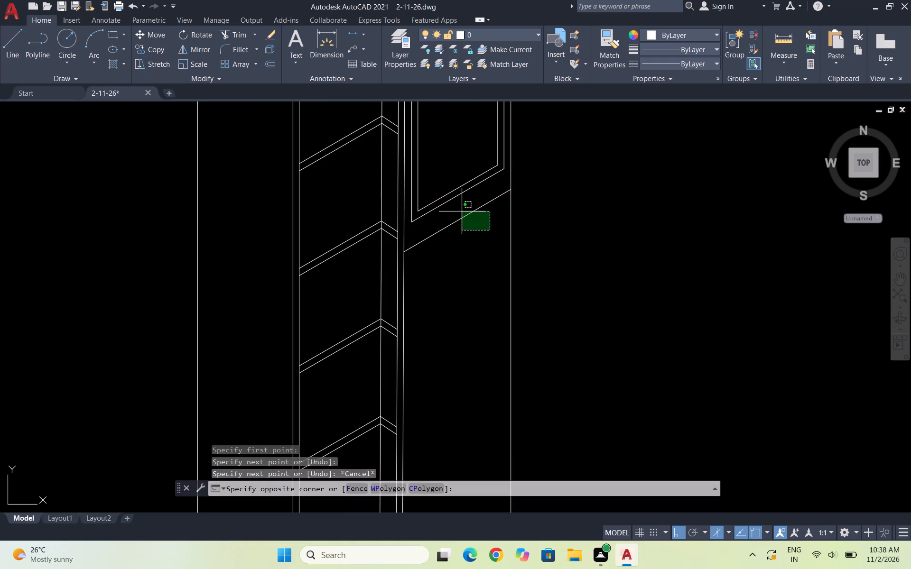
left_click(459, 210)
type("CO")
key("Return")
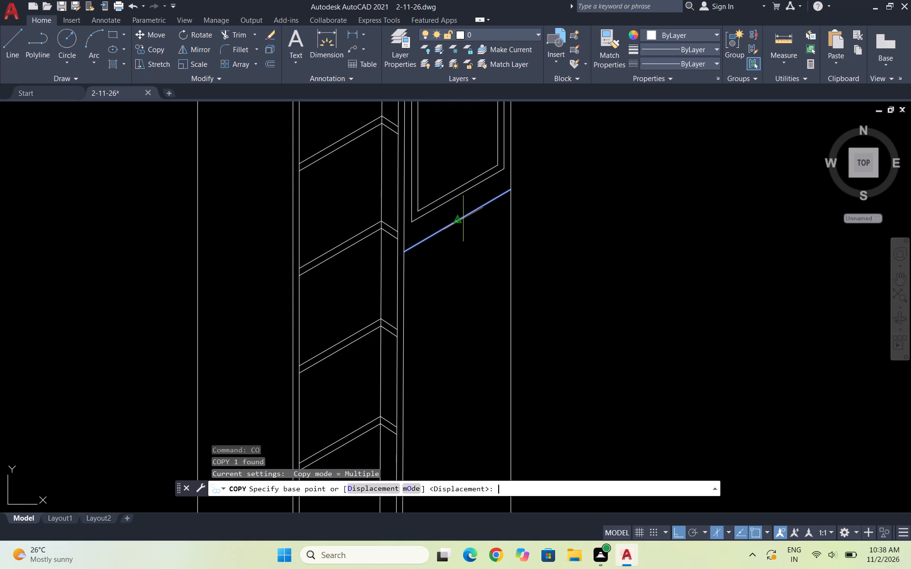
left_click(406, 253)
scroll(427, 368, "down", 1)
scroll(417, 373, "up", 2)
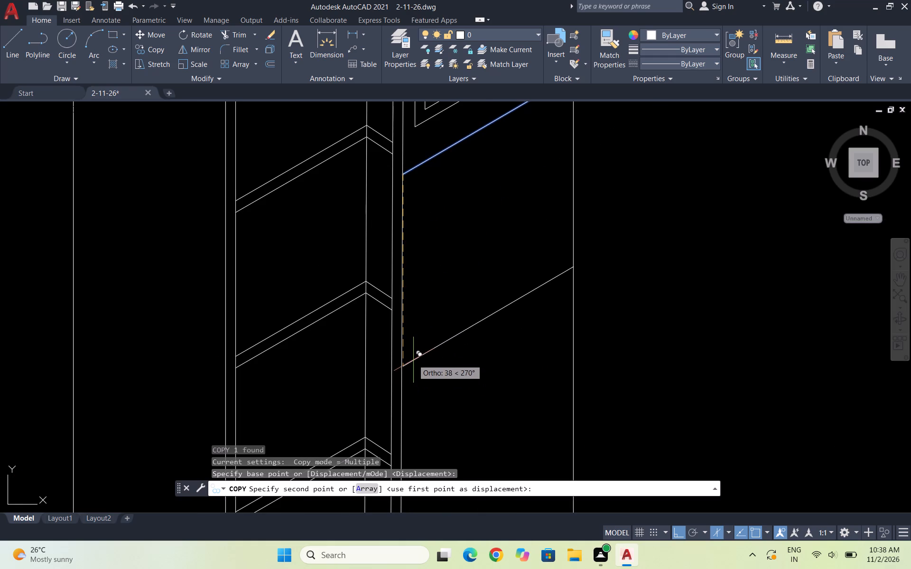
left_click(412, 357)
key("Escape")
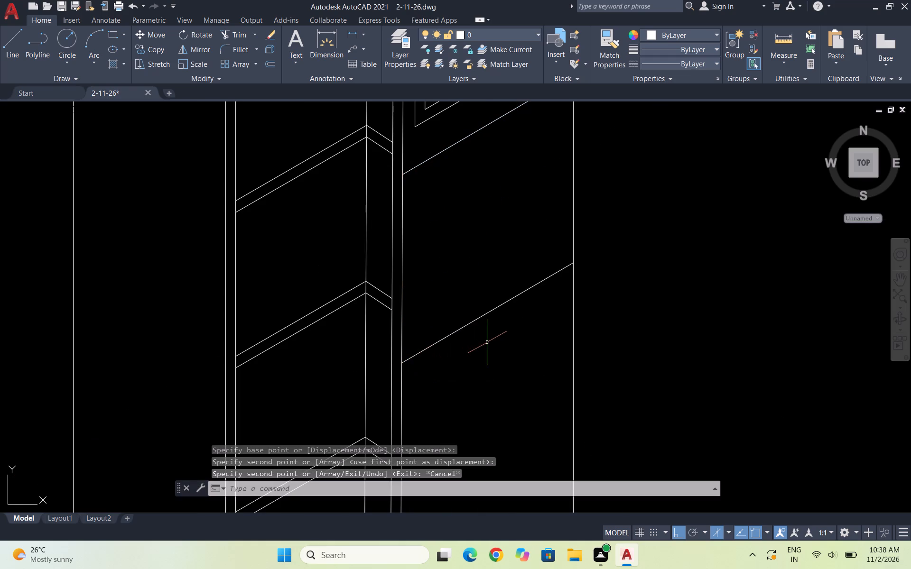
key("Escape")
key("Escape")
key("Escape")
key("Escape")
key("Escape")
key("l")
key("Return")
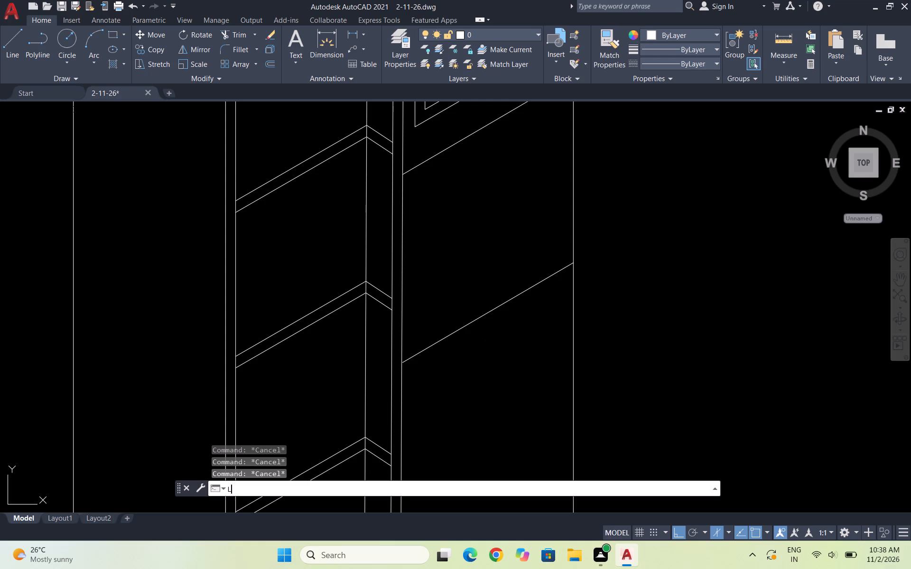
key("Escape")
Copy the 30° line directly below the panel a short distance straight down, keeping it above the lower copy.
left_click(458, 162)
left_click(446, 144)
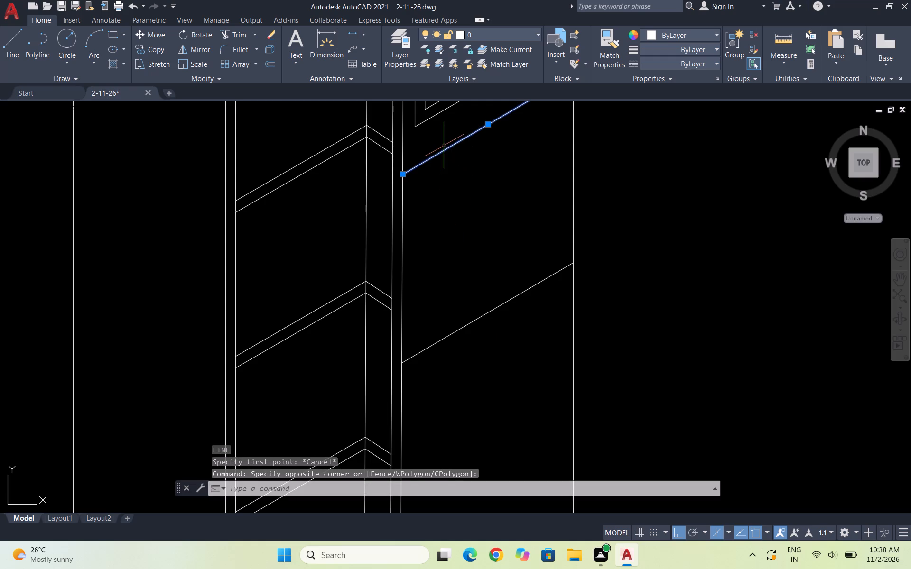
type("CO")
key("Return")
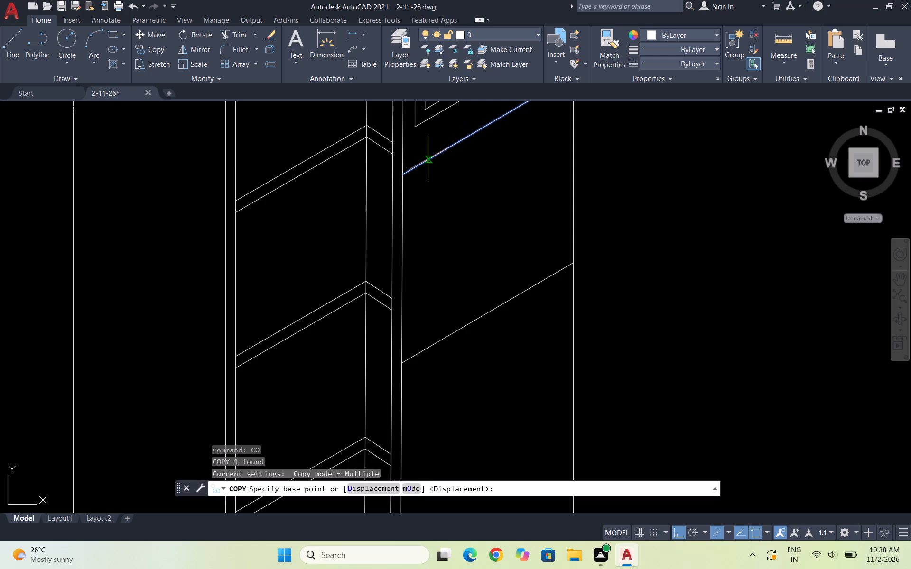
left_click(400, 175)
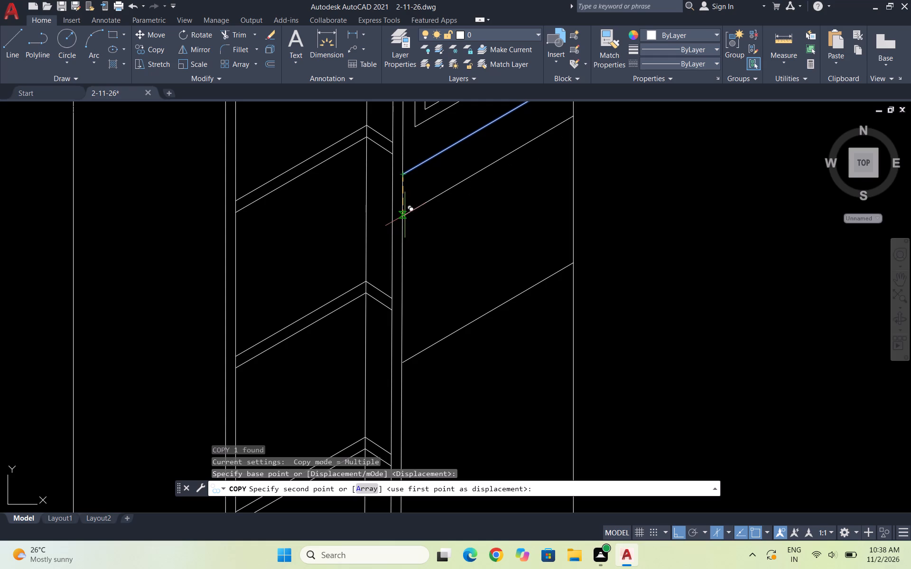
left_click(404, 222)
key("Escape")
key("Escape")
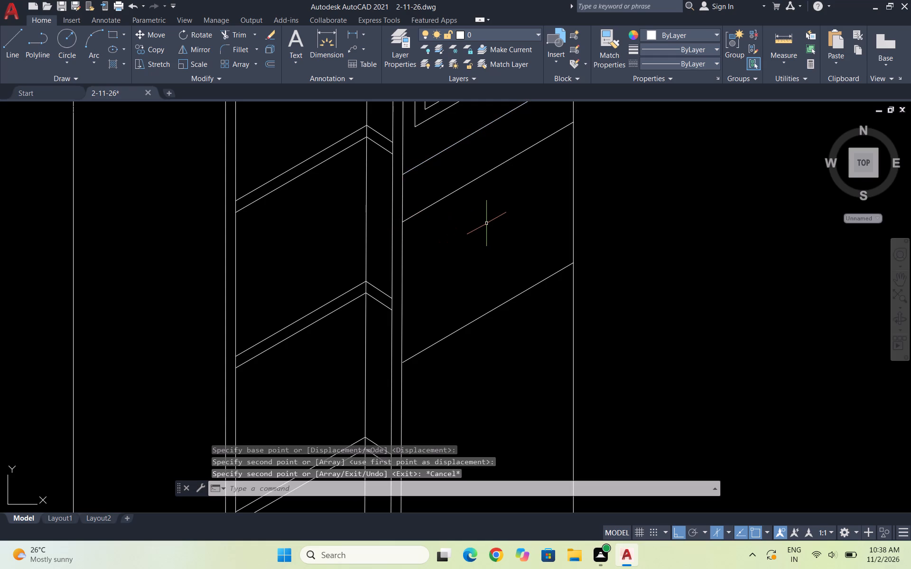
Draw a short 30° line inside the narrow band below the door panel, just under its upper edge.
key("l")
key("Return")
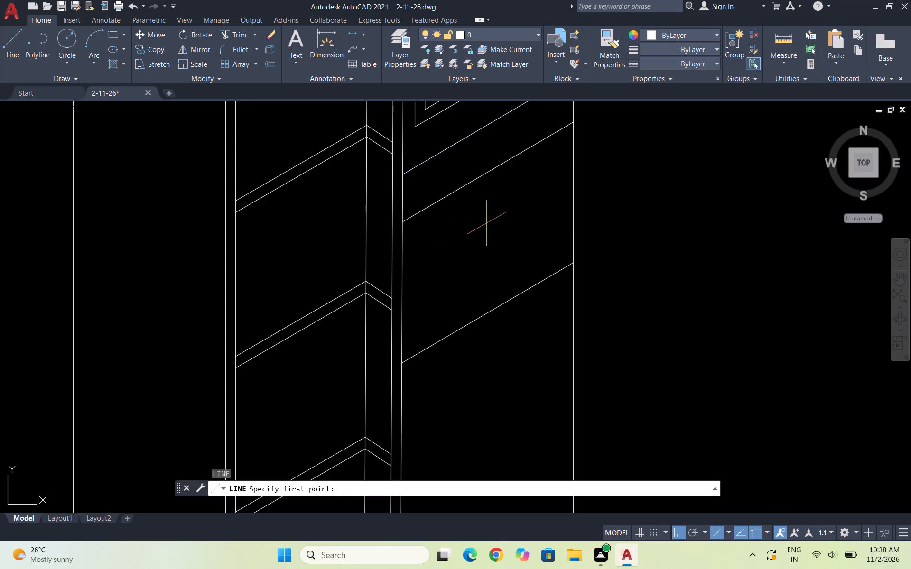
scroll(466, 257, "down", 1)
scroll(474, 180, "up", 2)
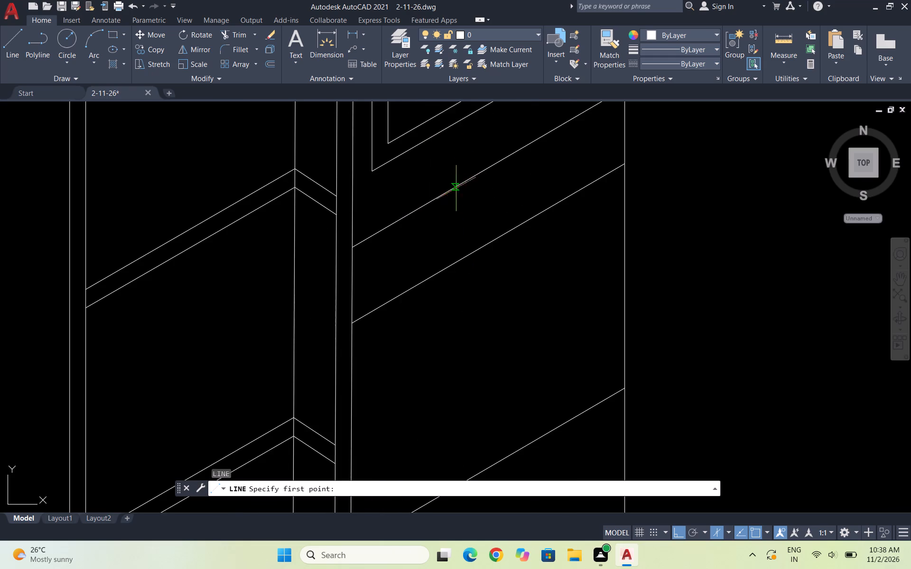
scroll(452, 207, "up", 1)
left_click(420, 217)
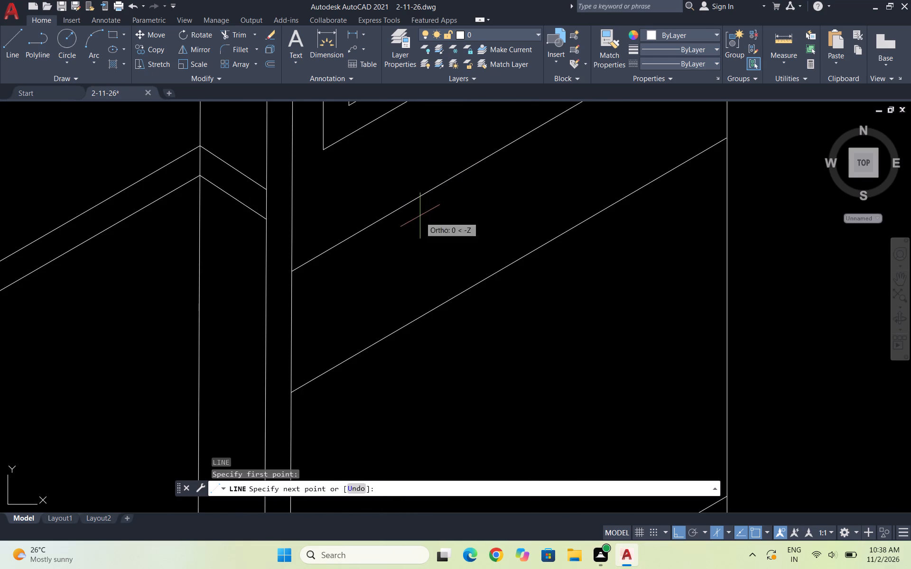
scroll(493, 170, "down", 1)
left_click(541, 147)
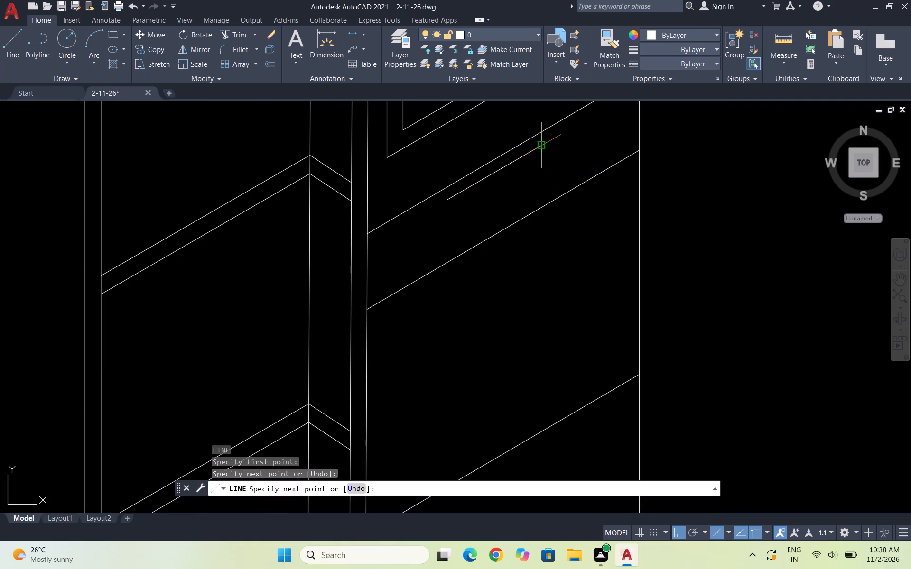
key("Escape")
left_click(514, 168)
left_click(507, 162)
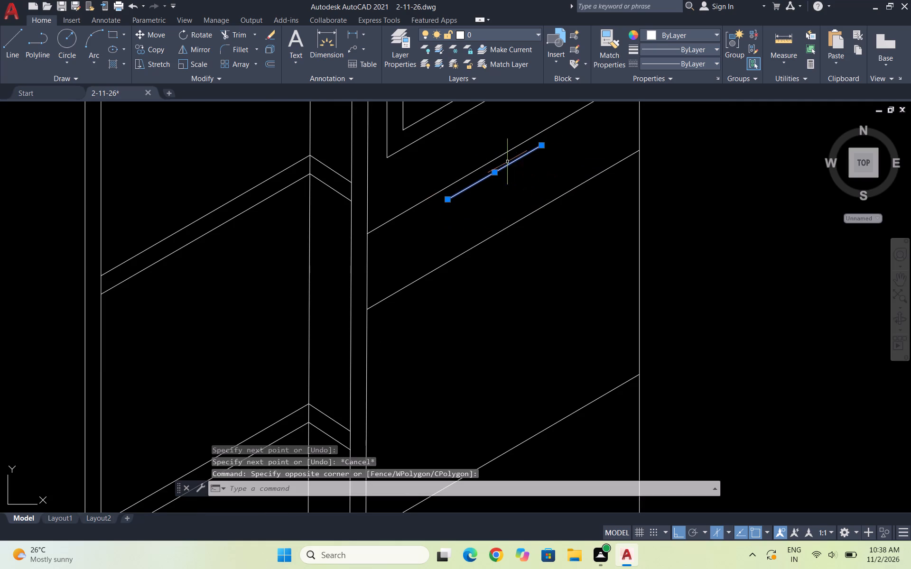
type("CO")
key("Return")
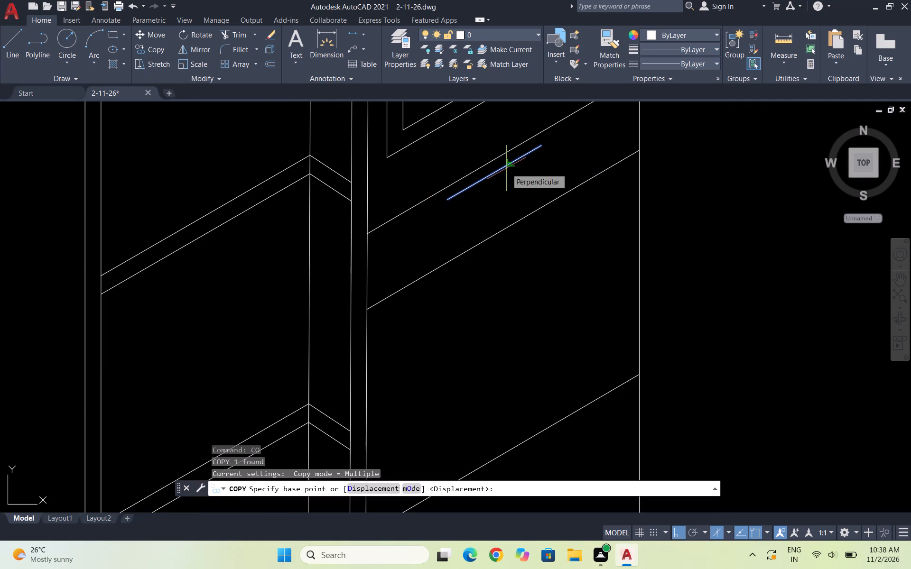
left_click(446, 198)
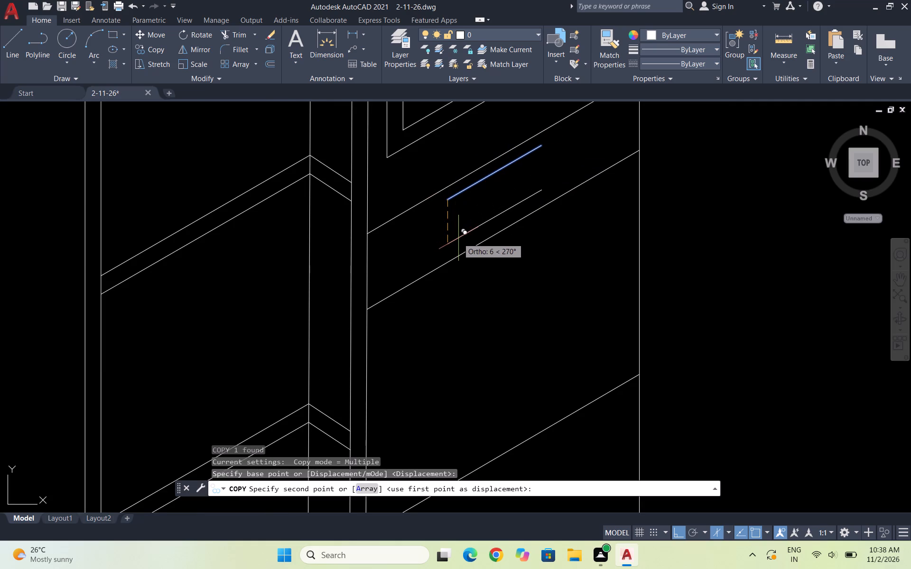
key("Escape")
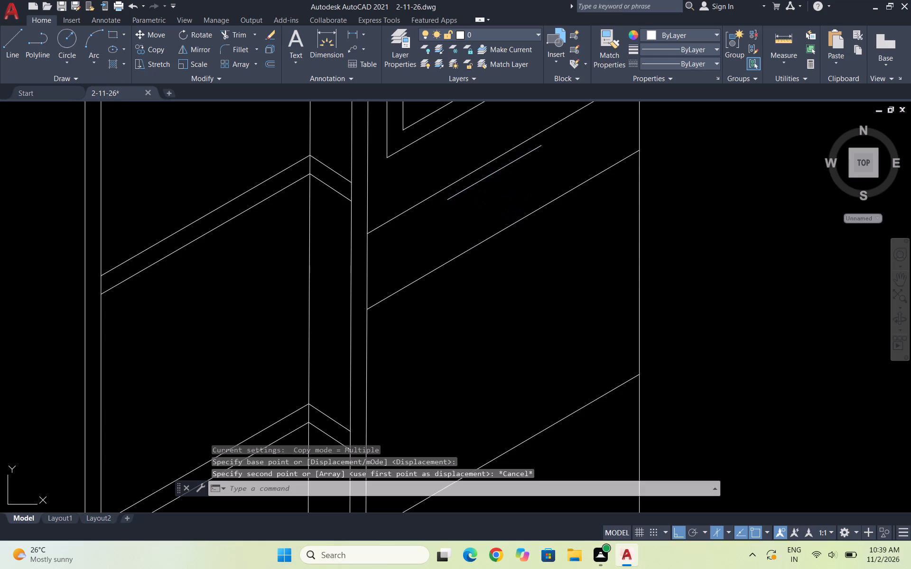
Copy the short 30° line about 5 units straight down, keeping it above the narrow band's lower edge.
left_click(488, 184)
left_click(480, 181)
type("CO")
key("Return")
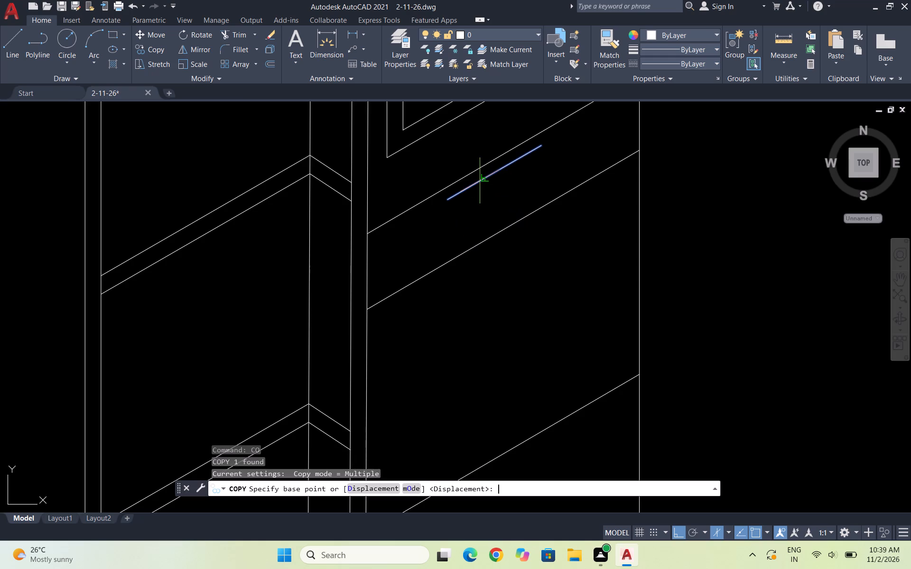
left_click(446, 201)
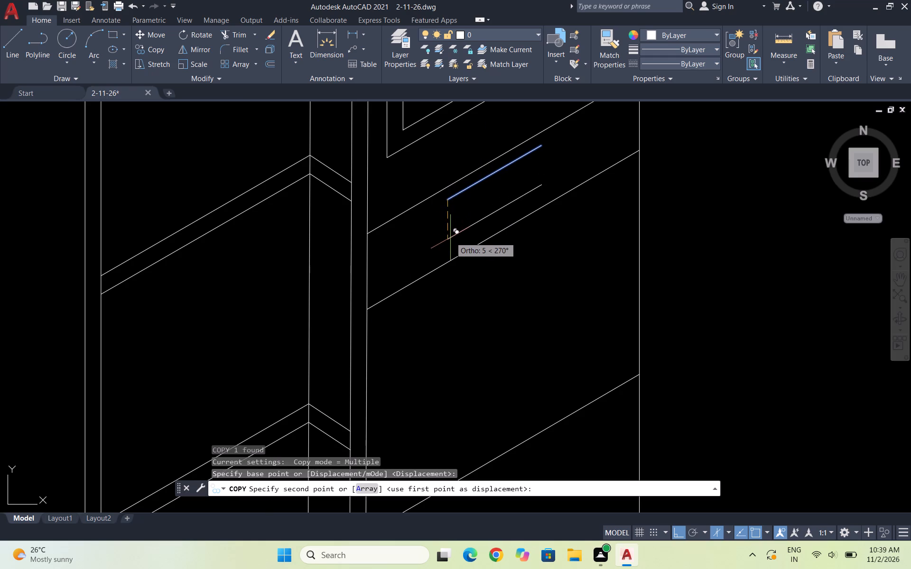
left_click(450, 240)
key("Escape")
key("Escape")
Draw a vertical line joining the divider-side ends of the two short 30° lines.
key("l")
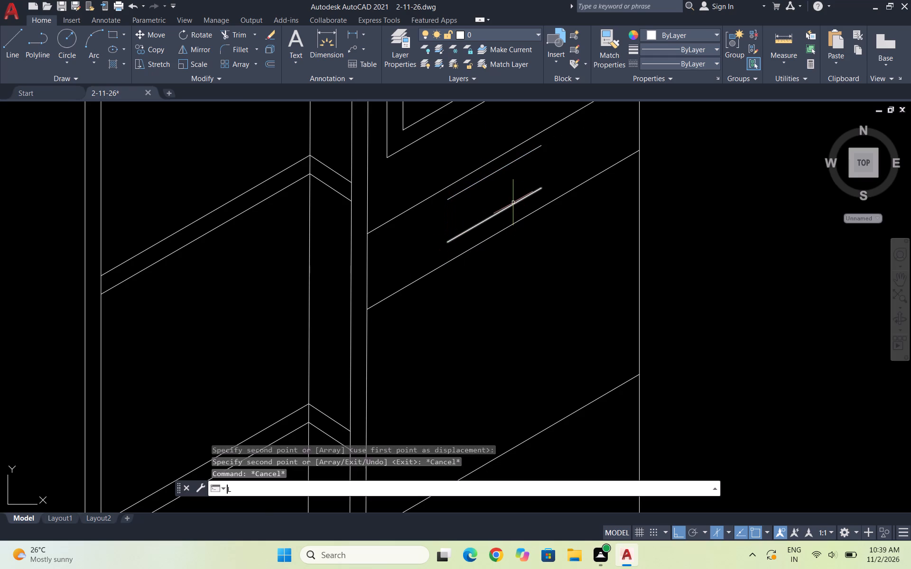
key("Return")
left_click(449, 200)
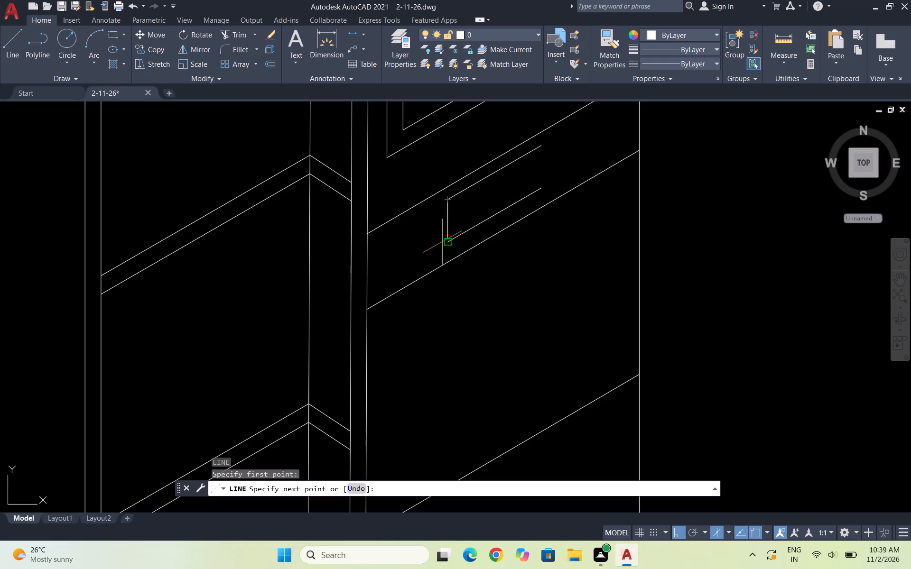
left_click(446, 245)
key("Escape")
Copy the short vertical line to the opposite ends of the 30° lines, closing the small isometric rectangle.
left_click(454, 228)
left_click(437, 230)
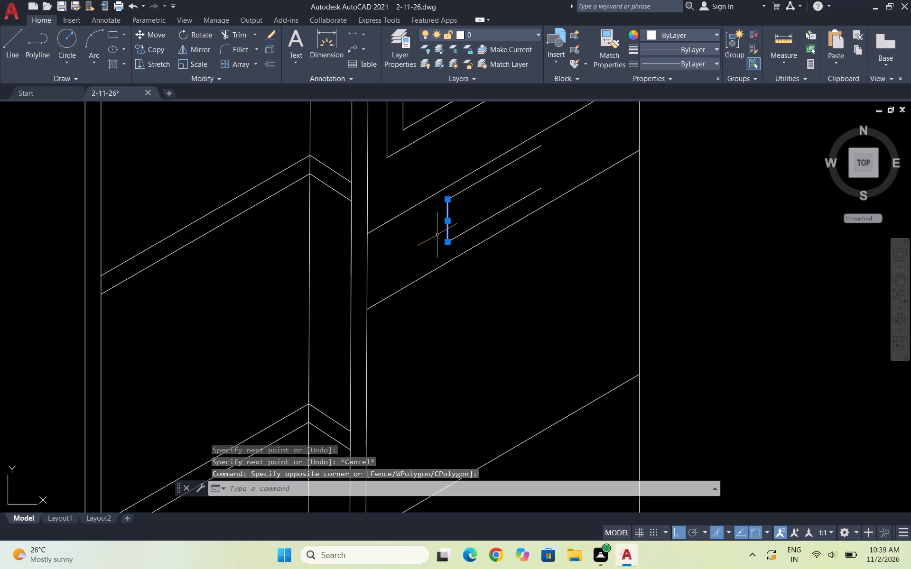
type("CO")
key("Return")
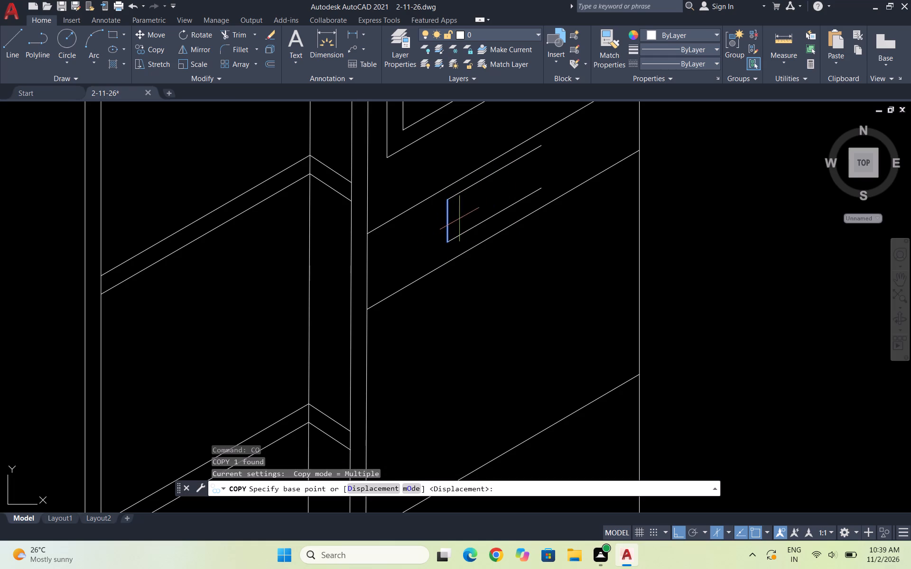
left_click(448, 201)
left_click(543, 148)
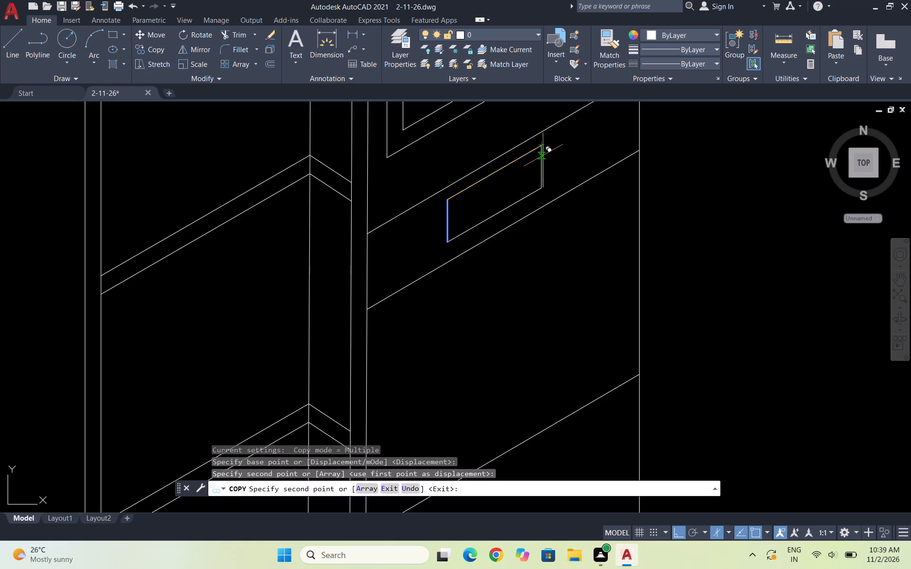
key("Escape")
key("Escape")
key("Escape")
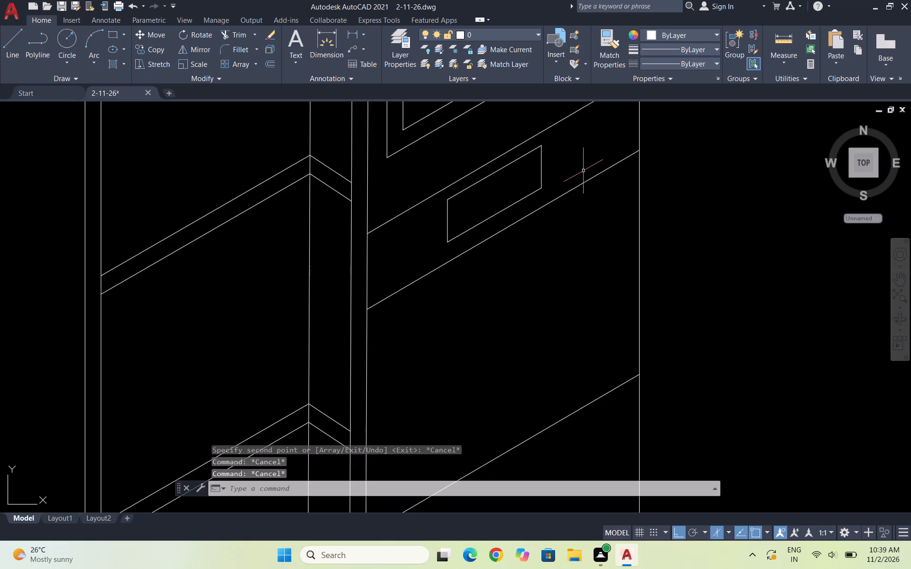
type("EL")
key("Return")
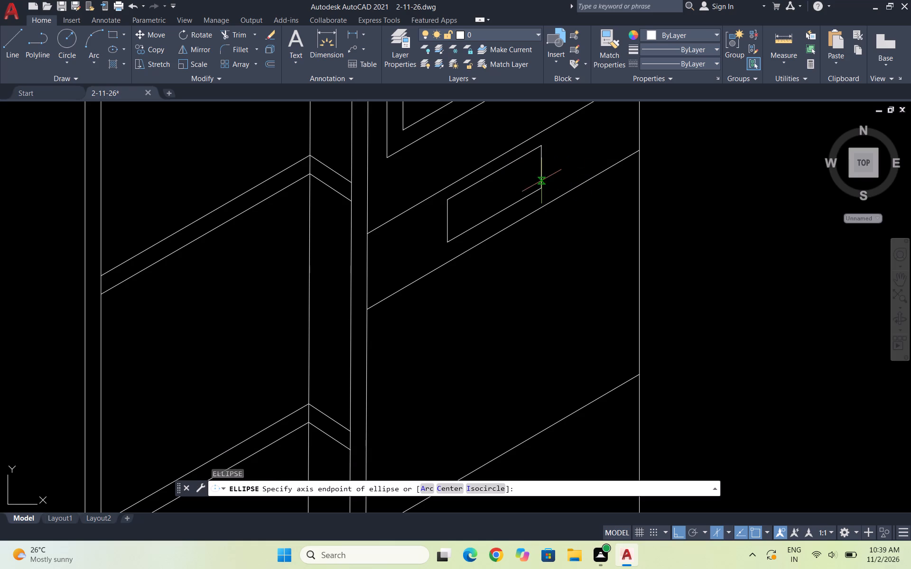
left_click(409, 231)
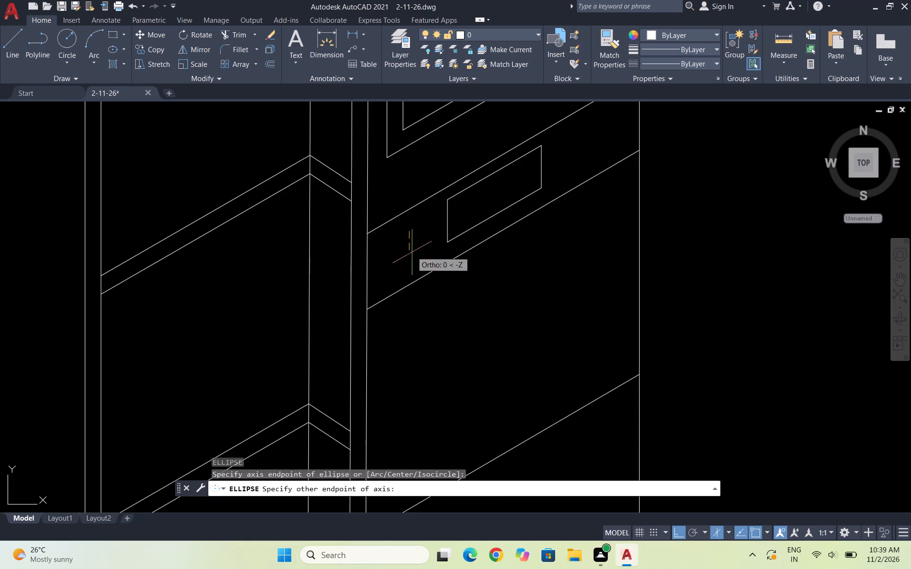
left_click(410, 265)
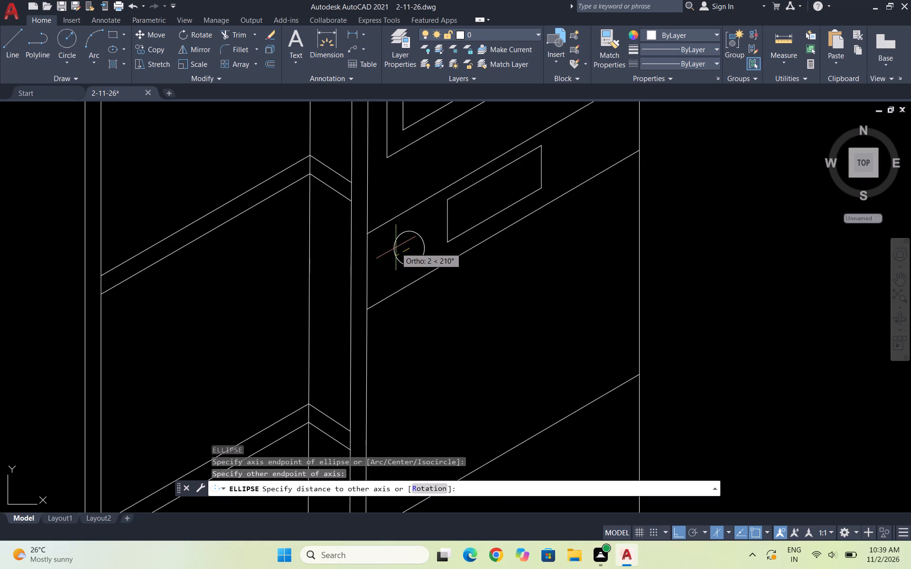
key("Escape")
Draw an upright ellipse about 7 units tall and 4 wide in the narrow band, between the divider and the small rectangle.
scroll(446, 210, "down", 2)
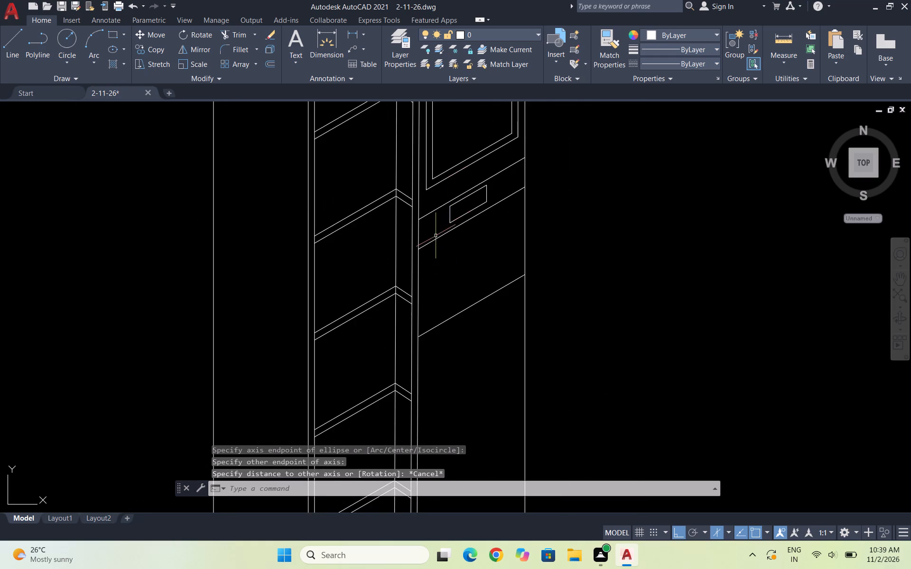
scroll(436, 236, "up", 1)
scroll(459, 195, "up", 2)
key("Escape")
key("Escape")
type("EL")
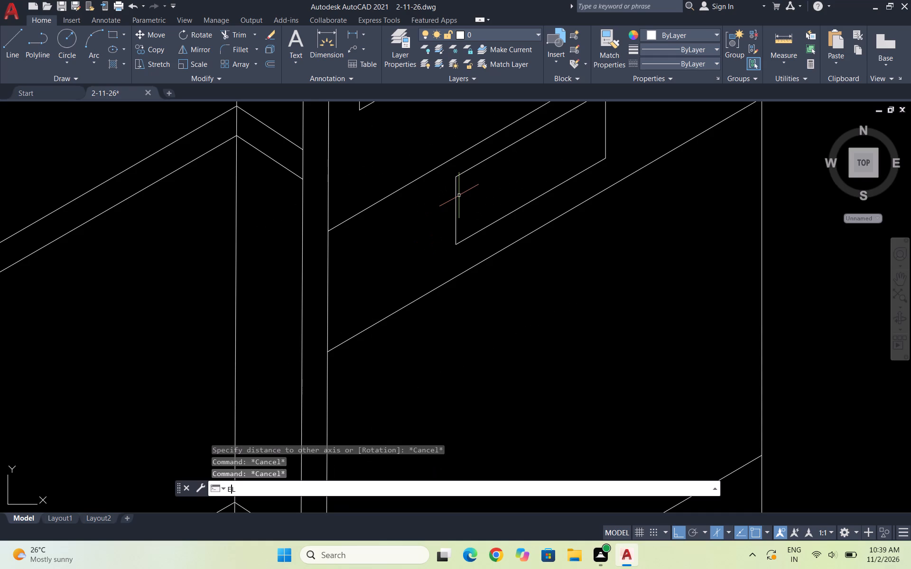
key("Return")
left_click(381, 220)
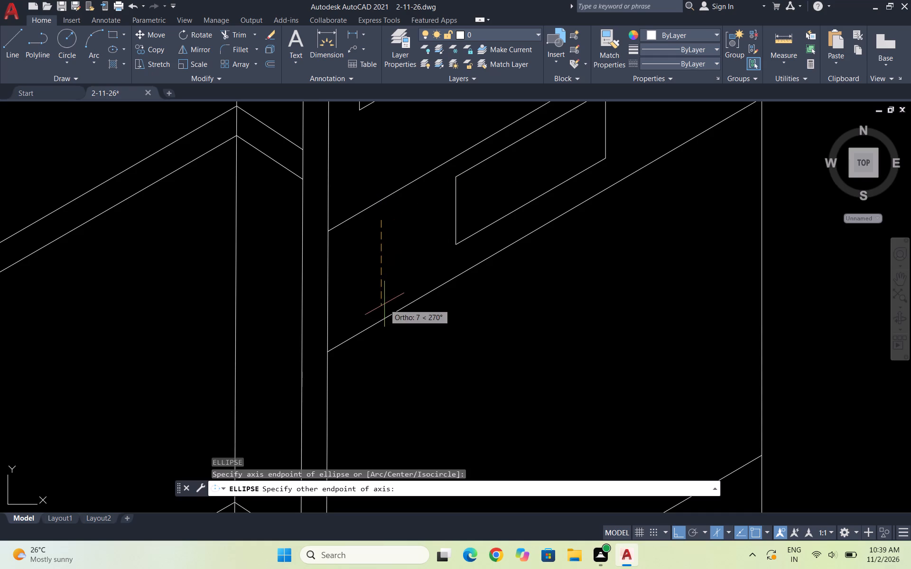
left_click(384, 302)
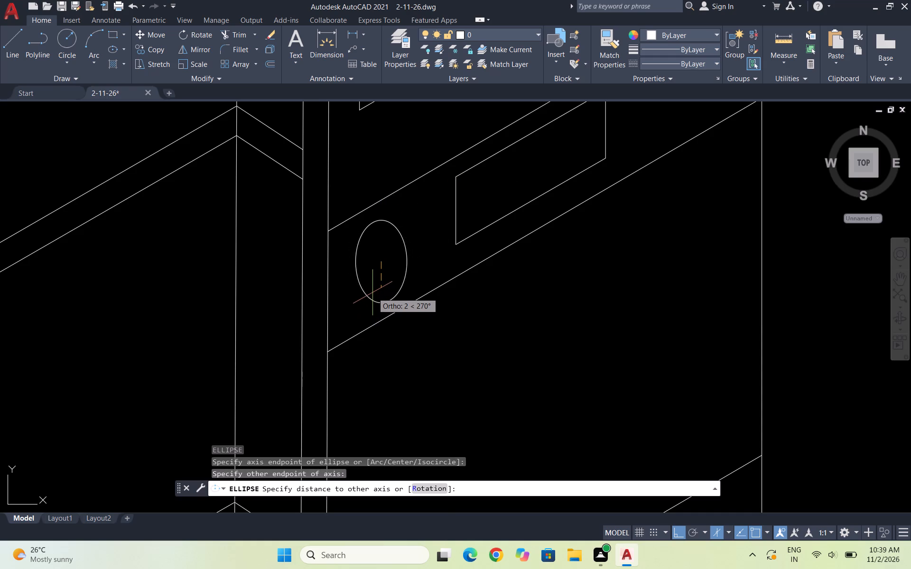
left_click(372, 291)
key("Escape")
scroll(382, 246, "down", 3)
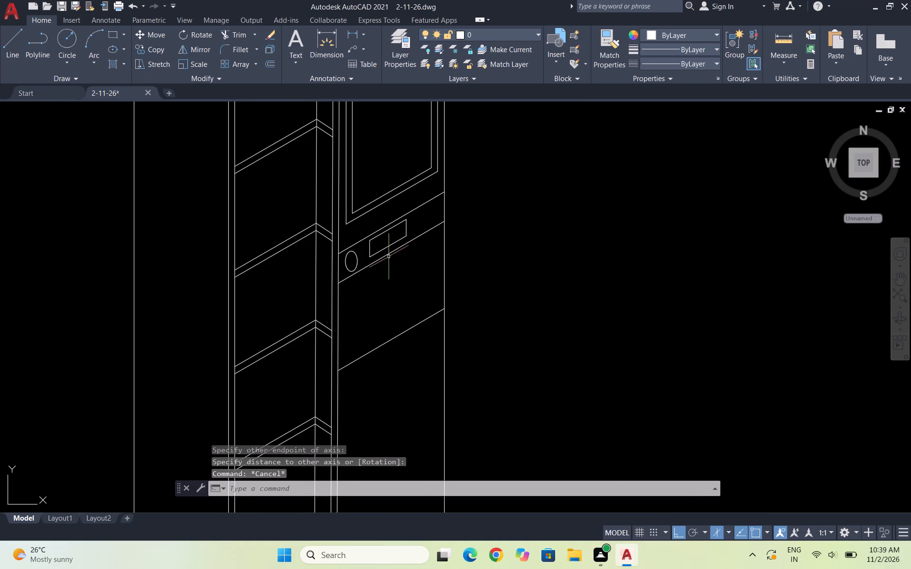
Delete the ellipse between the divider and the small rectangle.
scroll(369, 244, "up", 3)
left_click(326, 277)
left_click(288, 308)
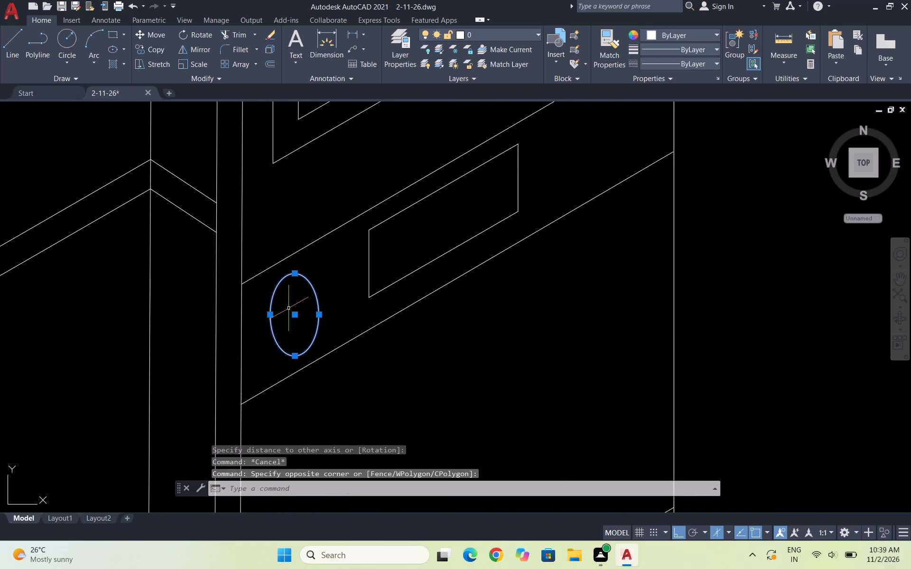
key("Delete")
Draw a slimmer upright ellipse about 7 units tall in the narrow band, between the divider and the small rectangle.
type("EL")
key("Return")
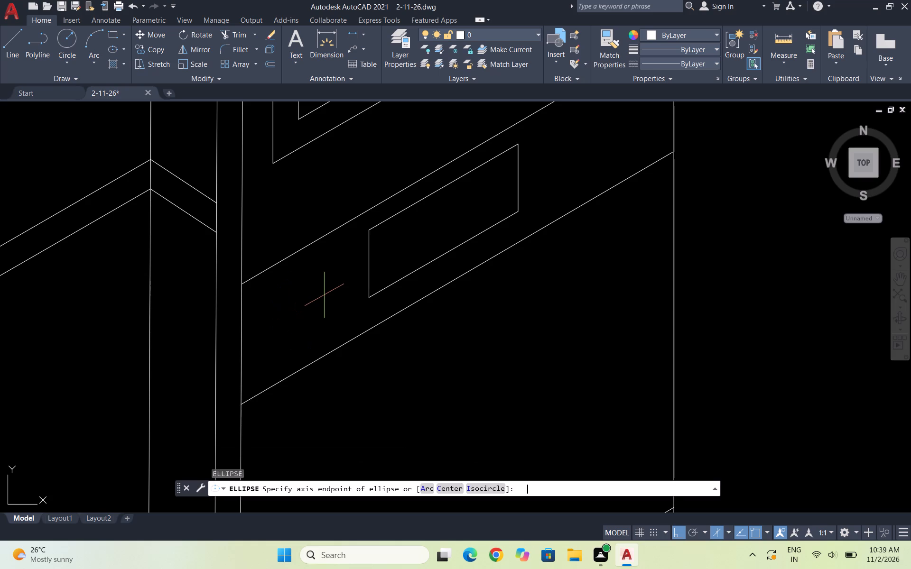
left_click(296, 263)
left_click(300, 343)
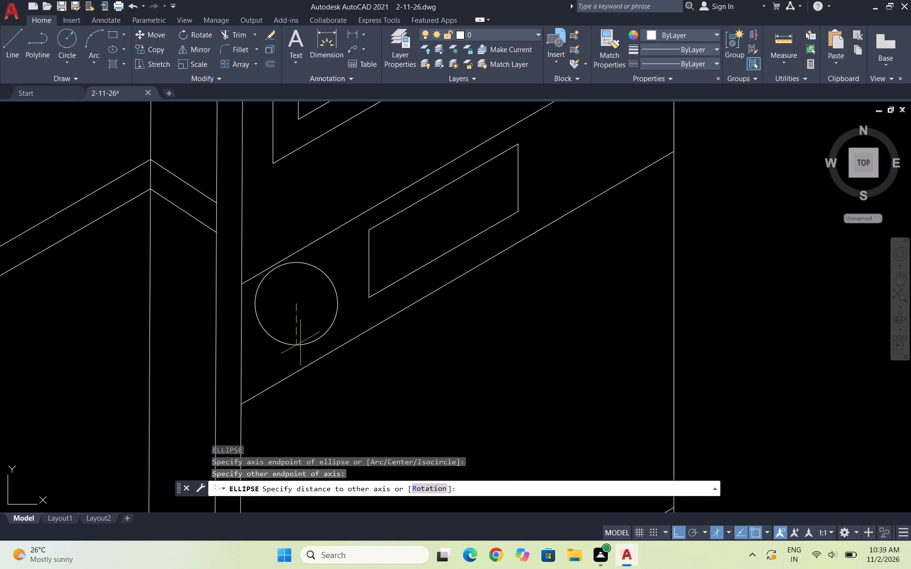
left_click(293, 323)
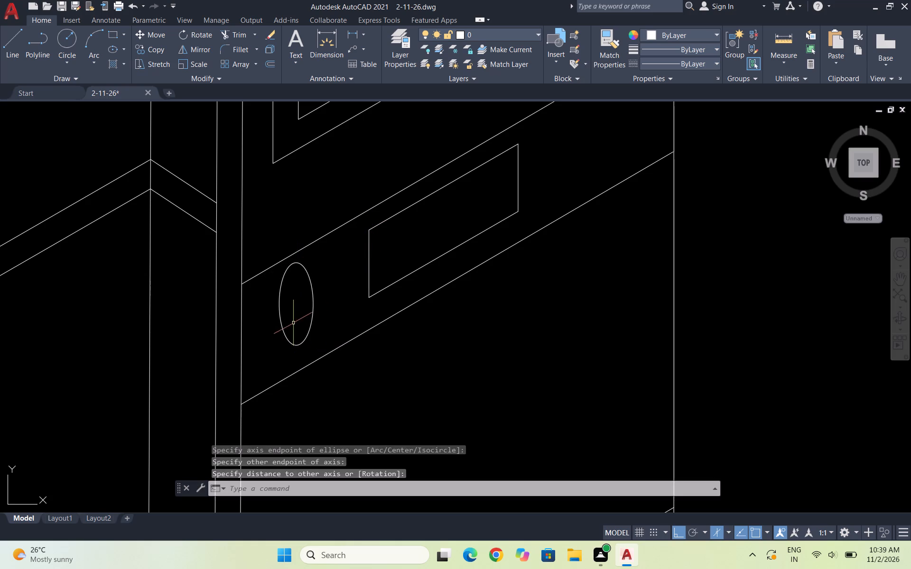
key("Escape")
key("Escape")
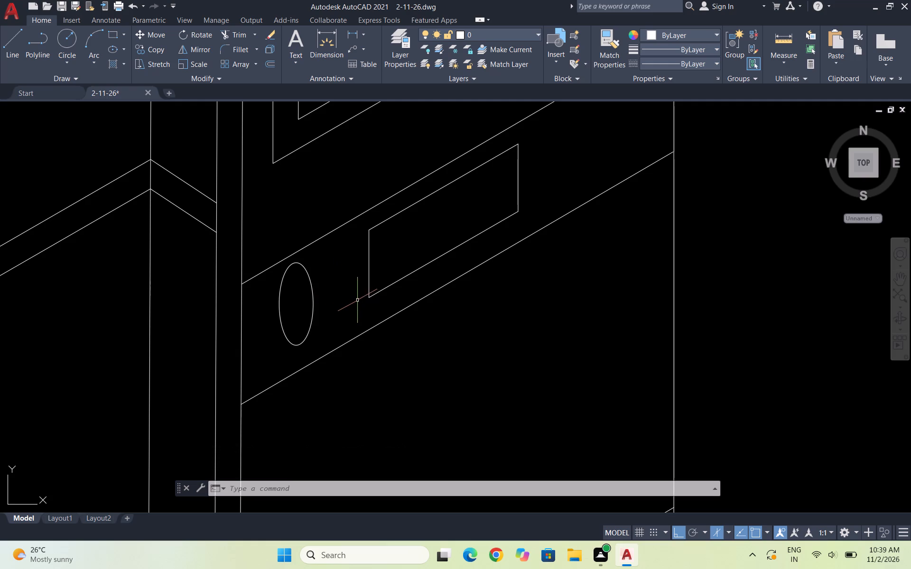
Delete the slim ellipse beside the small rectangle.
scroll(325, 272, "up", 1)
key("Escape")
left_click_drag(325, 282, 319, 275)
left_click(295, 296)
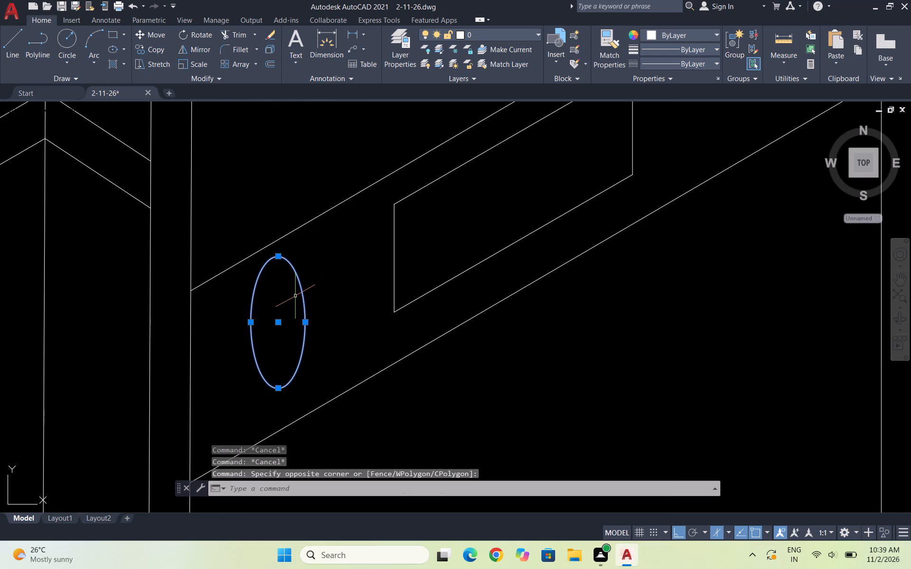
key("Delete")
Draw an upright ellipse with a vertical long axis, clear of the narrow band's edges, between the divider and the small rectangle.
scroll(364, 282, "down", 2)
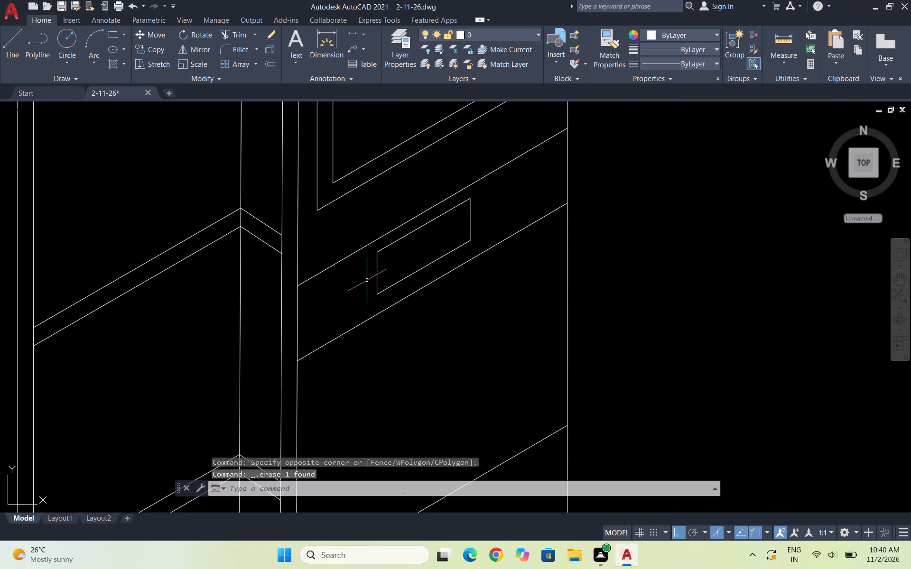
key("Escape")
type("EL")
key("Return")
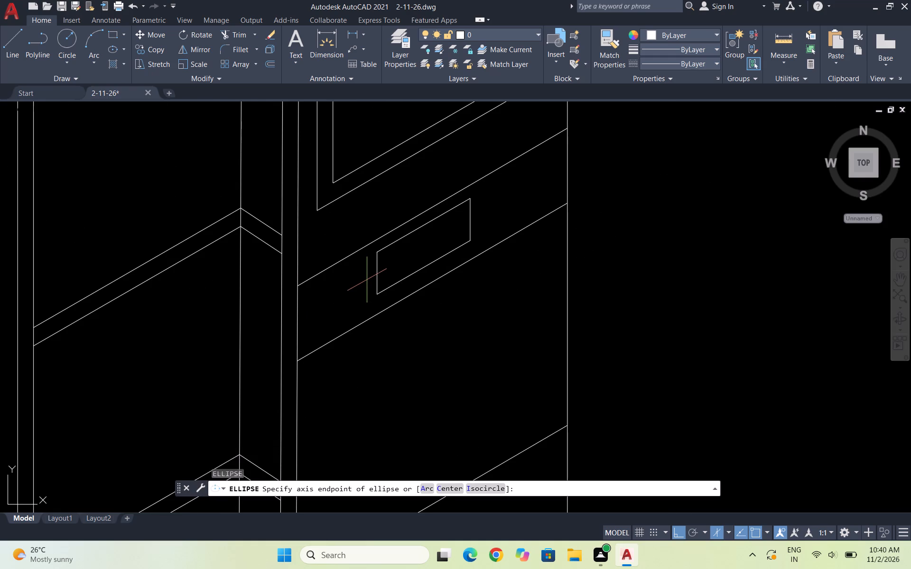
left_click(332, 279)
left_click(334, 321)
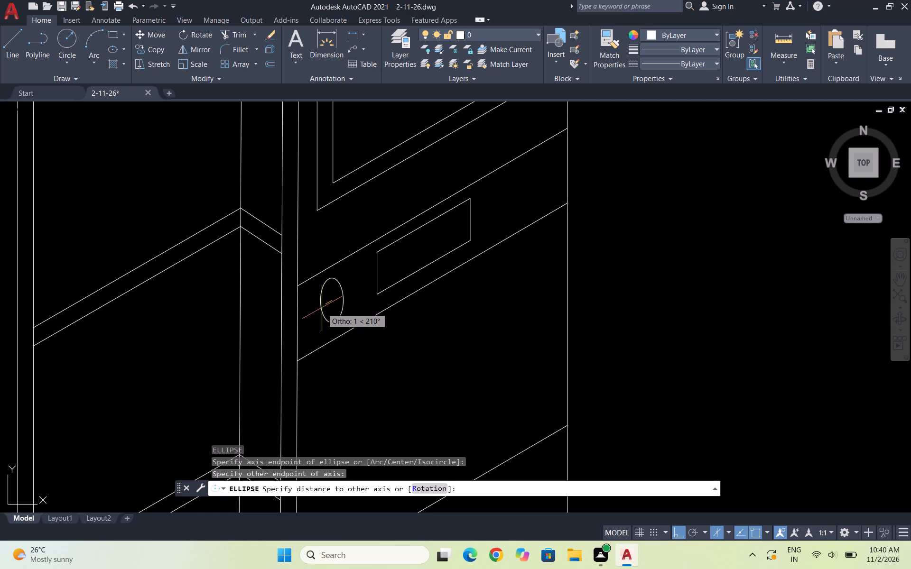
left_click(319, 307)
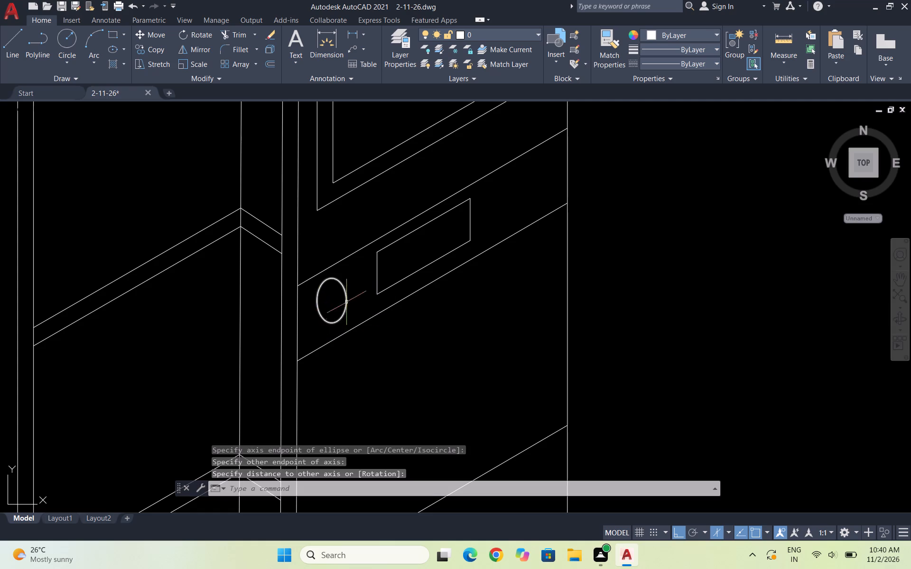
Delete the ellipse between the divider and the small rectangle in the narrow band.
scroll(330, 330, "up", 1)
left_click(330, 330)
left_click(310, 311)
scroll(310, 311, "up", 1)
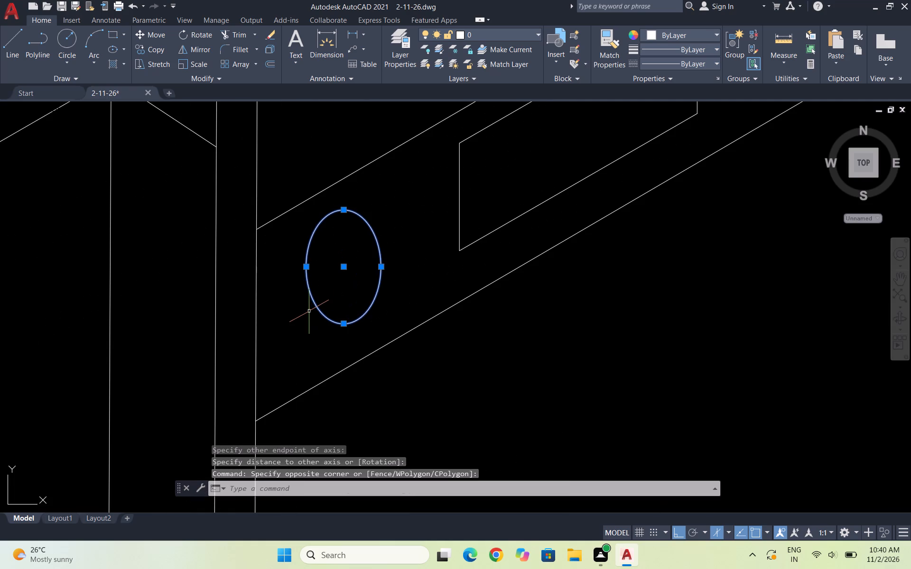
key("Delete")
key("Escape")
key("Escape")
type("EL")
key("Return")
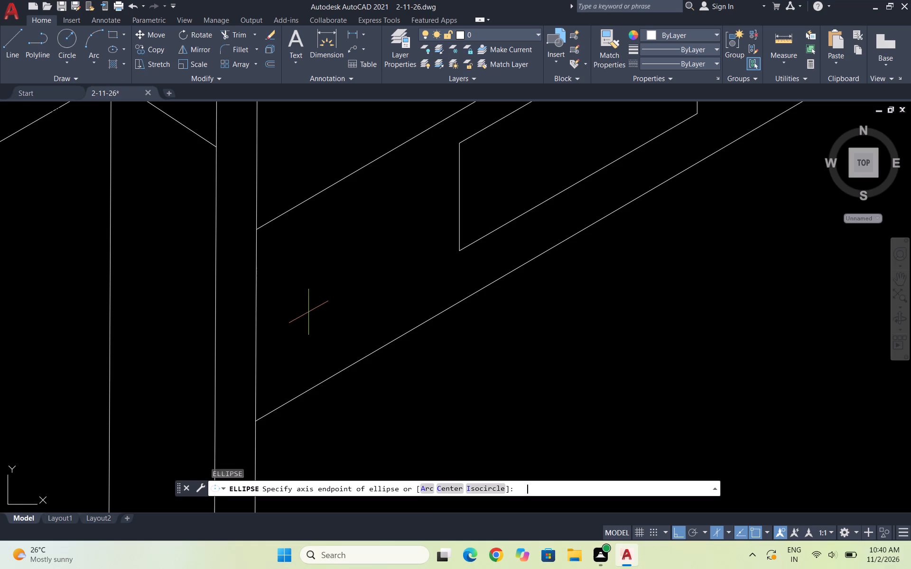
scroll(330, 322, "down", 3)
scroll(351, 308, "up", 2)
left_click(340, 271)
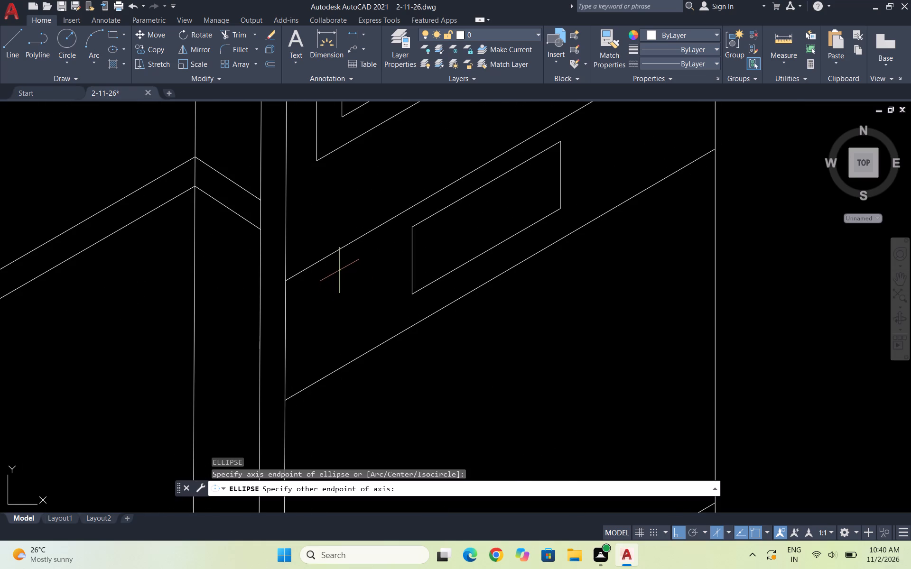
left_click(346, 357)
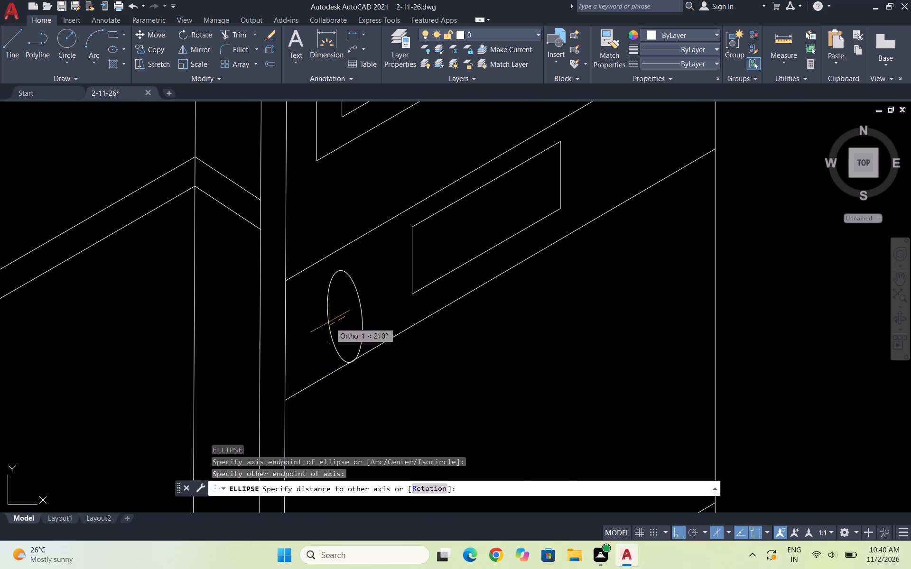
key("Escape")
Draw an upright ellipse about 6 units tall in the narrow band, between the divider and the small rectangle.
type("EL")
key("Return")
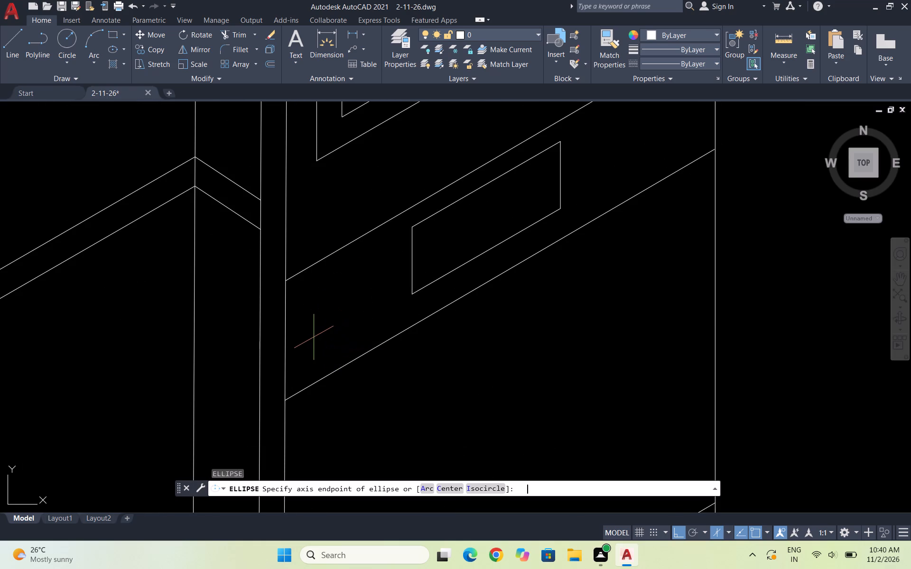
left_click(337, 262)
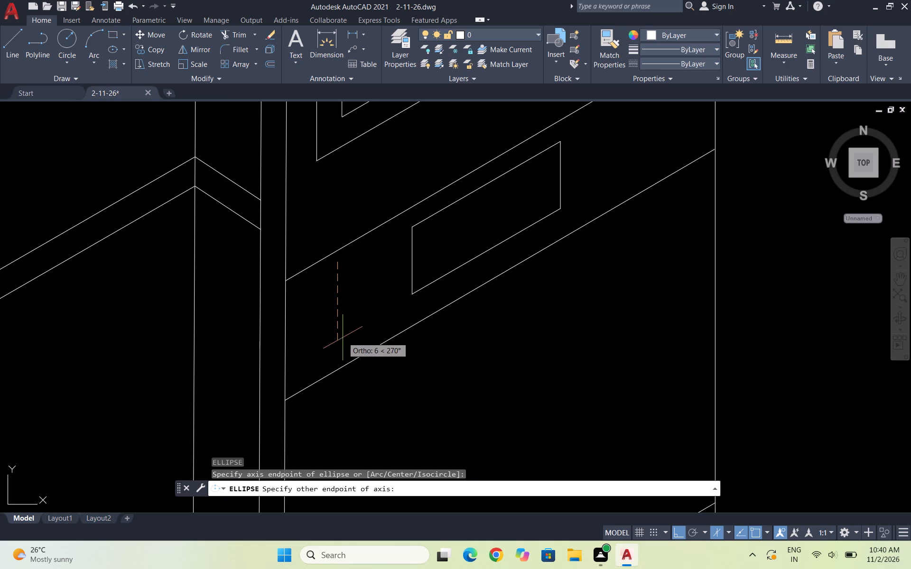
left_click(343, 338)
left_click(337, 325)
scroll(353, 292, "down", 2)
key("Escape")
scroll(335, 321, "up", 2)
key("Escape")
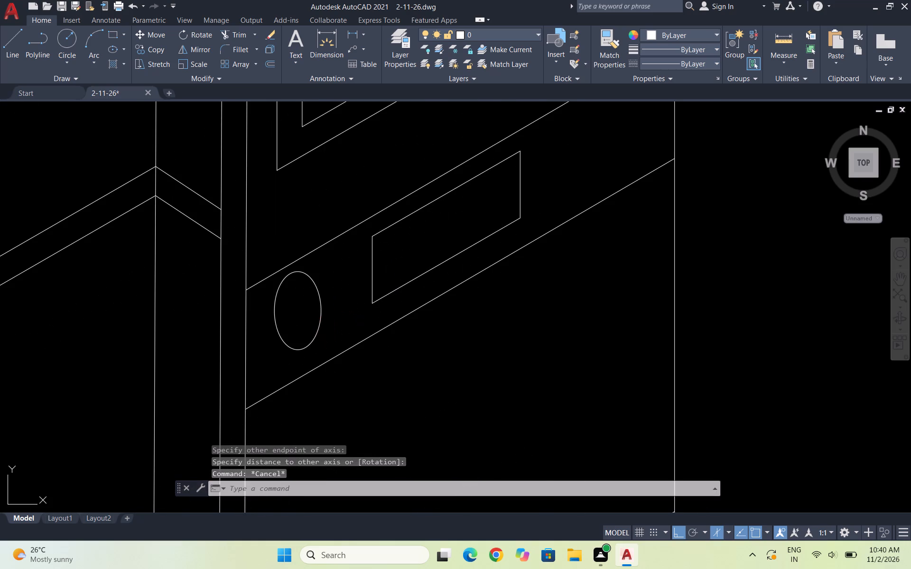
Copy the ellipse about 27 units along the 30° direction to the other side of the small rectangle.
left_click(330, 312)
left_click(283, 323)
type("CO")
key("Return")
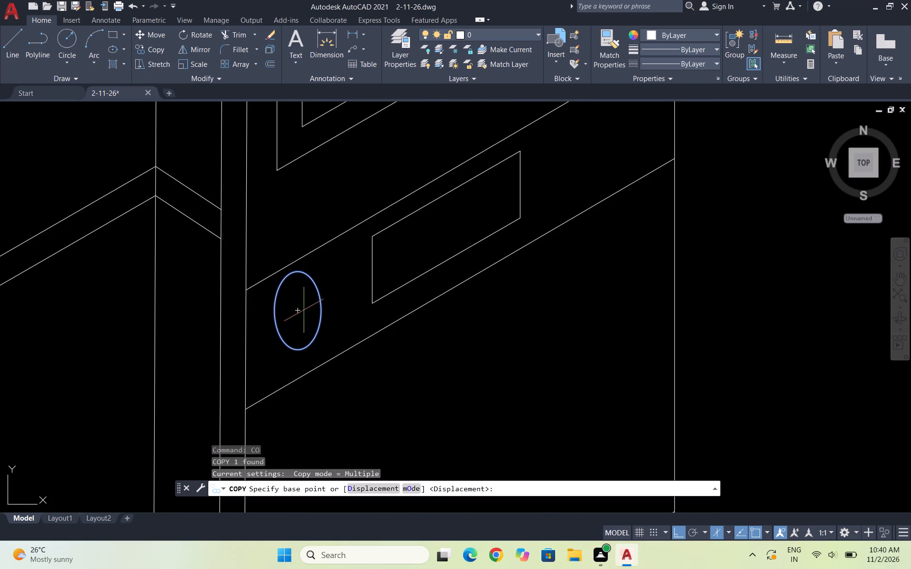
left_click(301, 309)
scroll(428, 266, "down", 1)
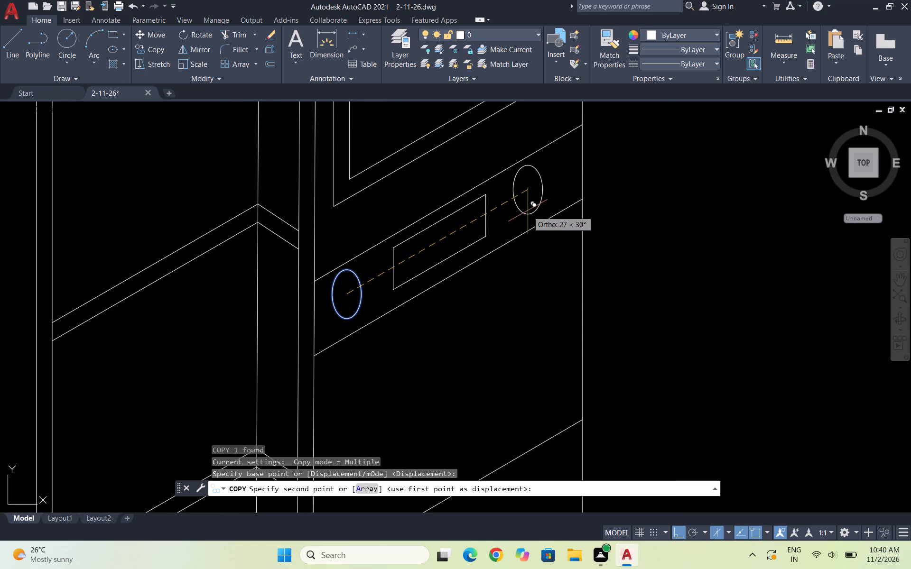
left_click(528, 211)
key("Escape")
Move the ellipse nearest the divider about 1 unit along the 30° direction toward the small rectangle.
left_click(364, 290)
left_click(335, 297)
key("m")
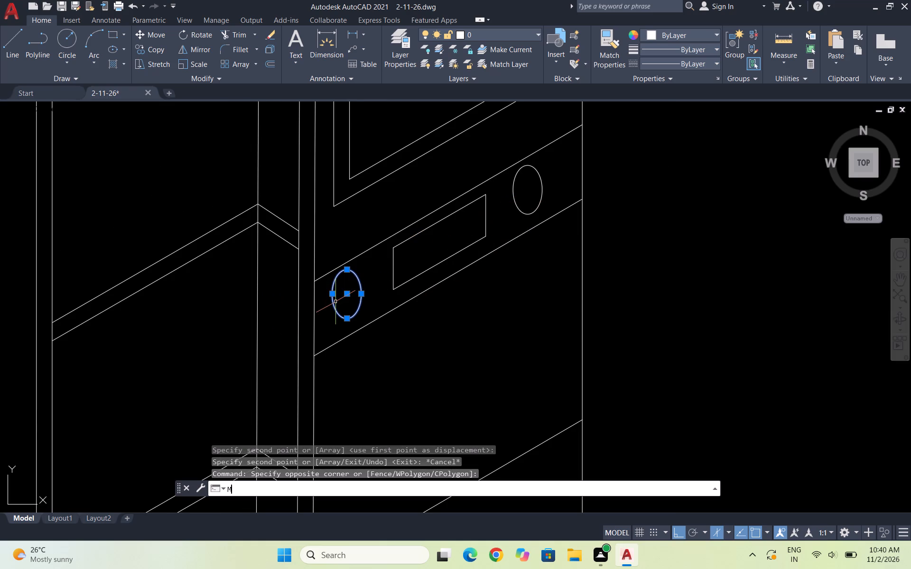
key("Return")
left_click(344, 294)
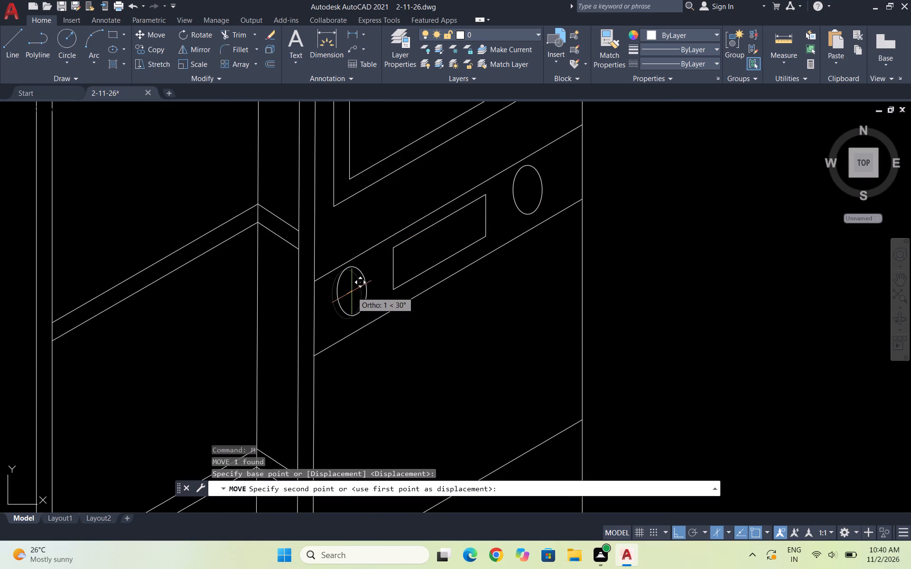
left_click(352, 292)
scroll(463, 219, "down", 2)
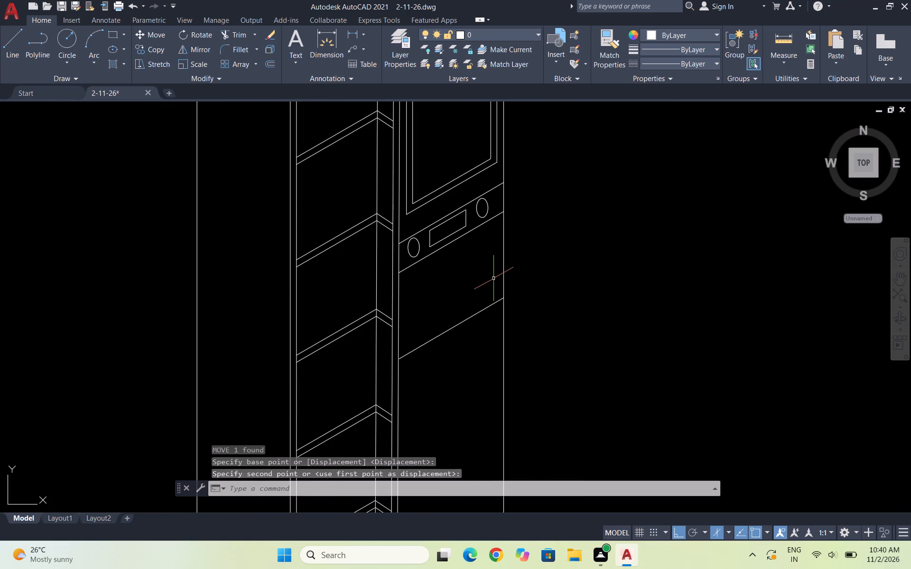
key("Escape")
key("Escape")
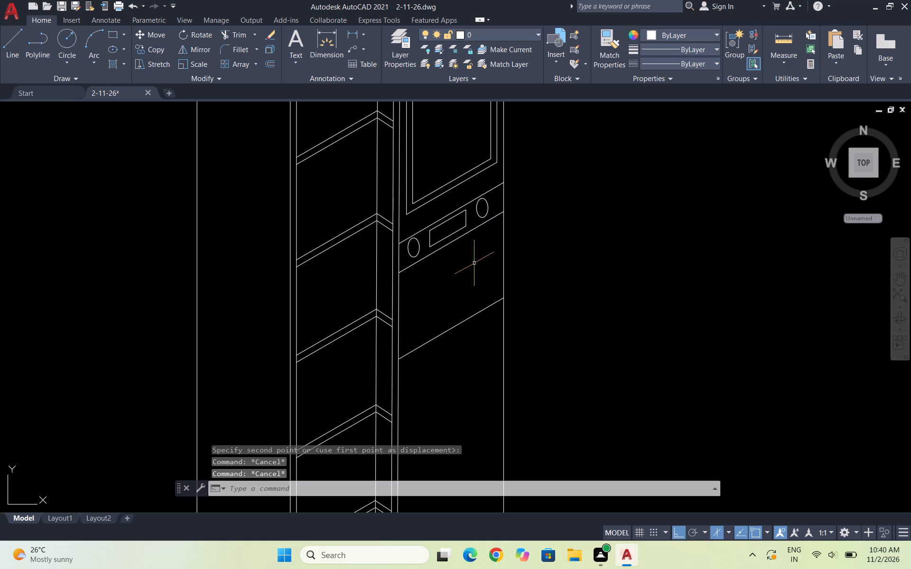
Draw a 30° line just below the narrow band, starting near the divider and ending short of the cabinet's outer edge.
key("l")
key("Return")
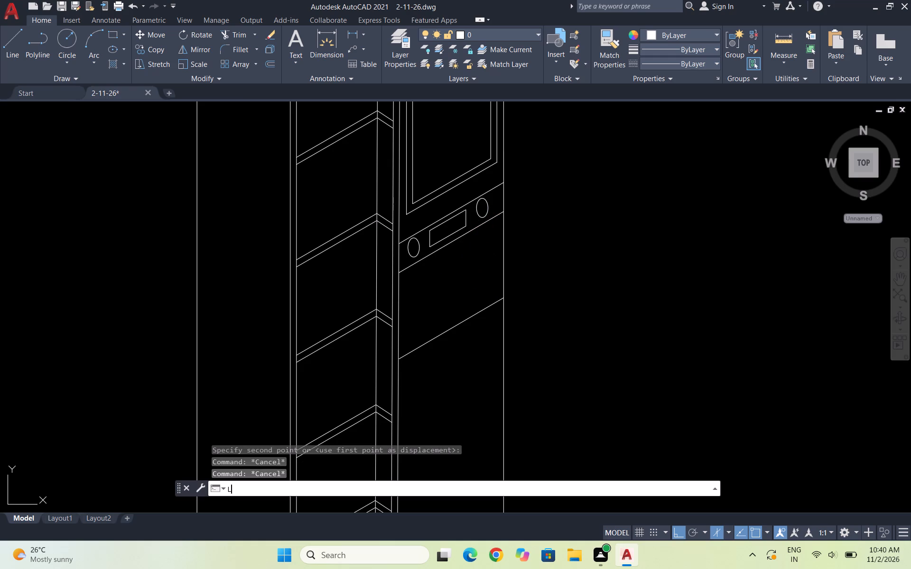
scroll(417, 297, "up", 1)
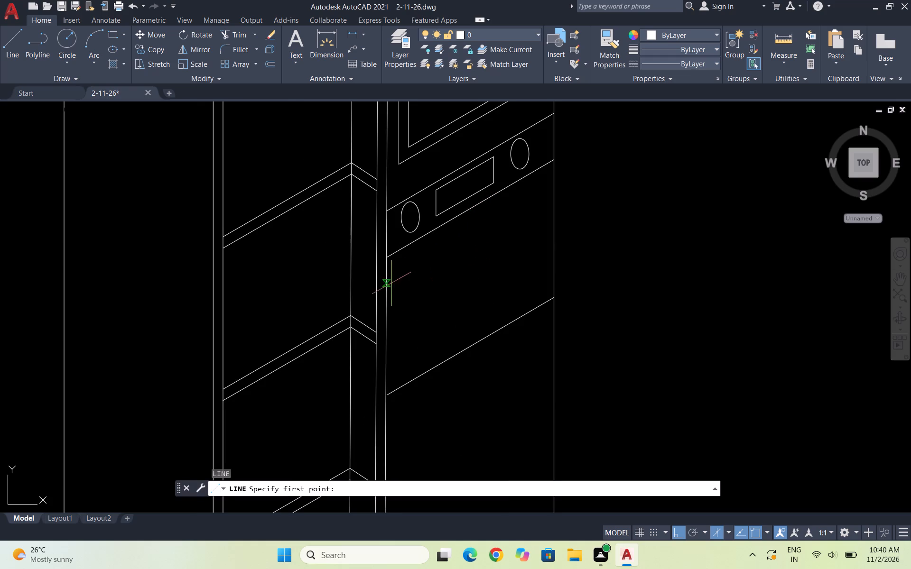
scroll(395, 277, "up", 1)
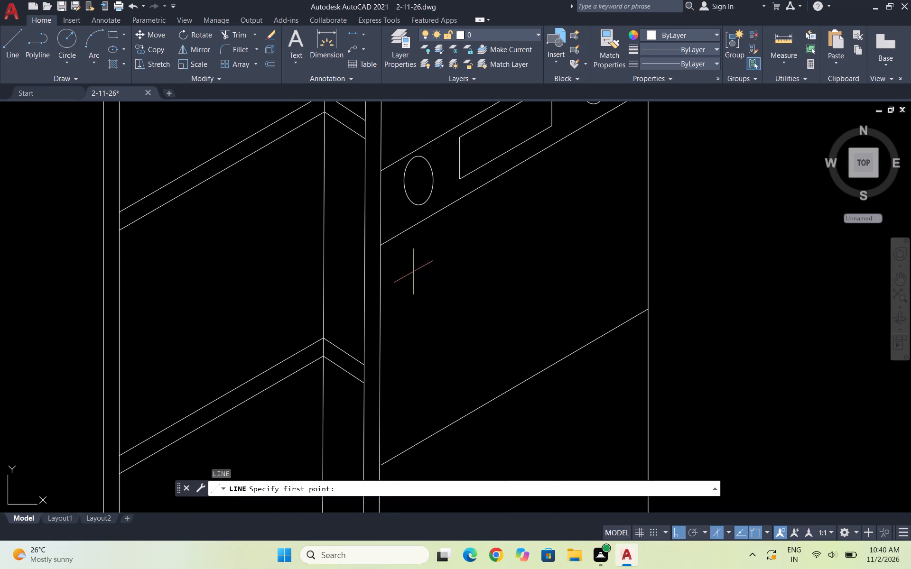
left_click(399, 277)
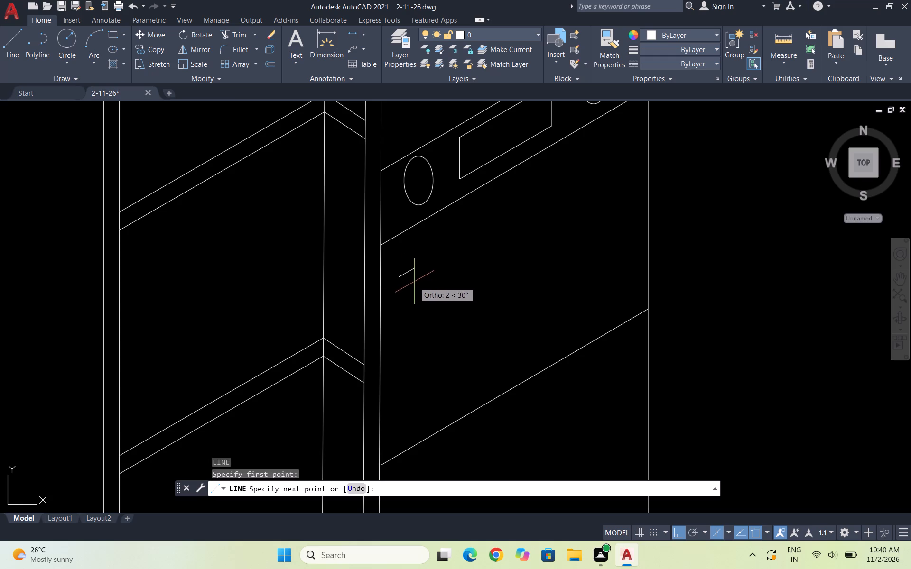
left_click(622, 147)
key("Escape")
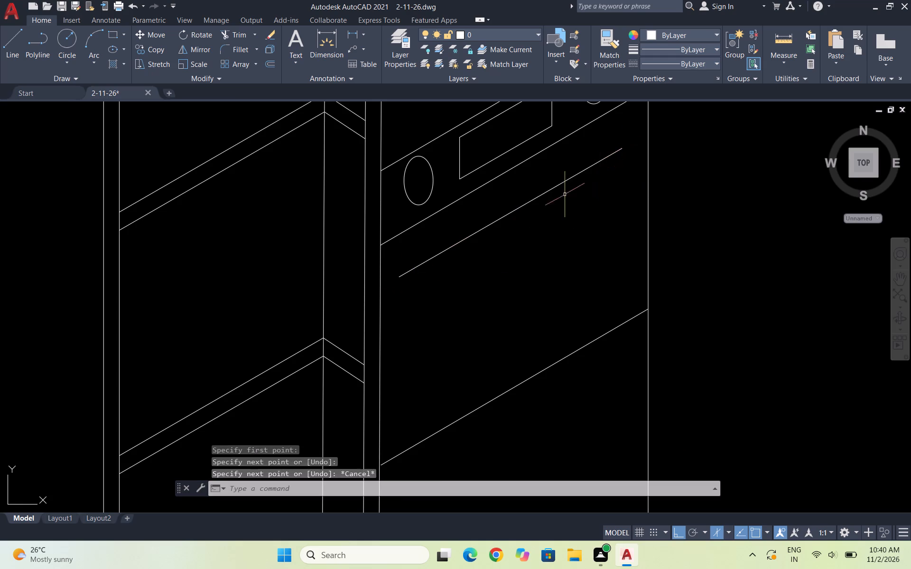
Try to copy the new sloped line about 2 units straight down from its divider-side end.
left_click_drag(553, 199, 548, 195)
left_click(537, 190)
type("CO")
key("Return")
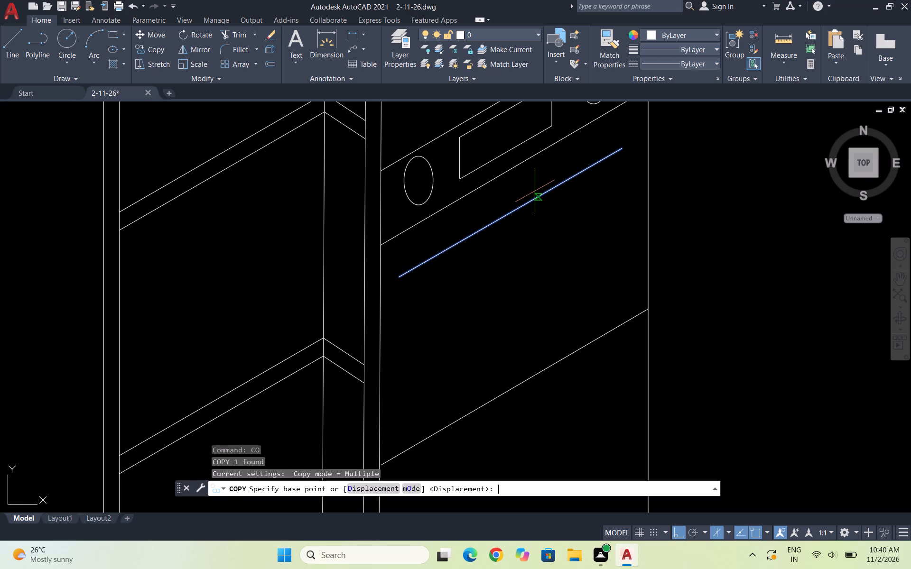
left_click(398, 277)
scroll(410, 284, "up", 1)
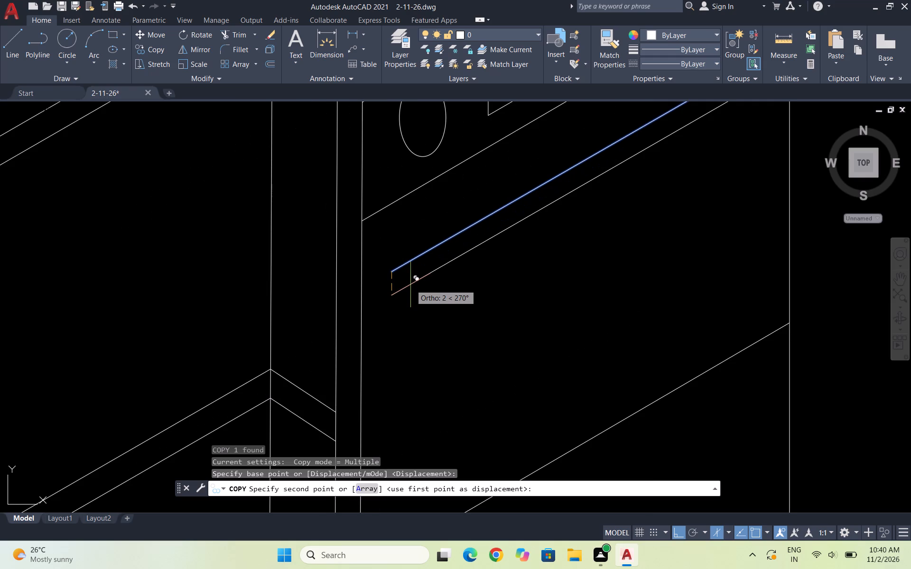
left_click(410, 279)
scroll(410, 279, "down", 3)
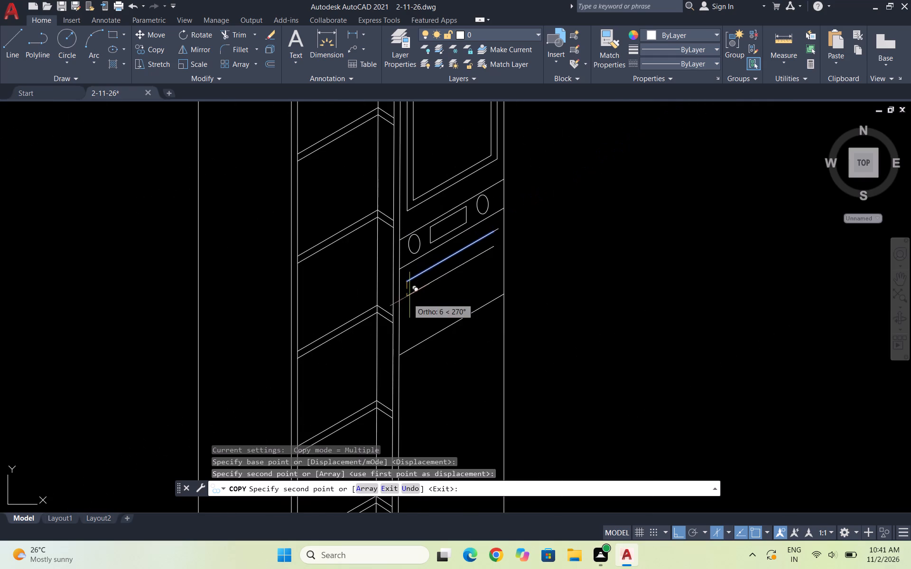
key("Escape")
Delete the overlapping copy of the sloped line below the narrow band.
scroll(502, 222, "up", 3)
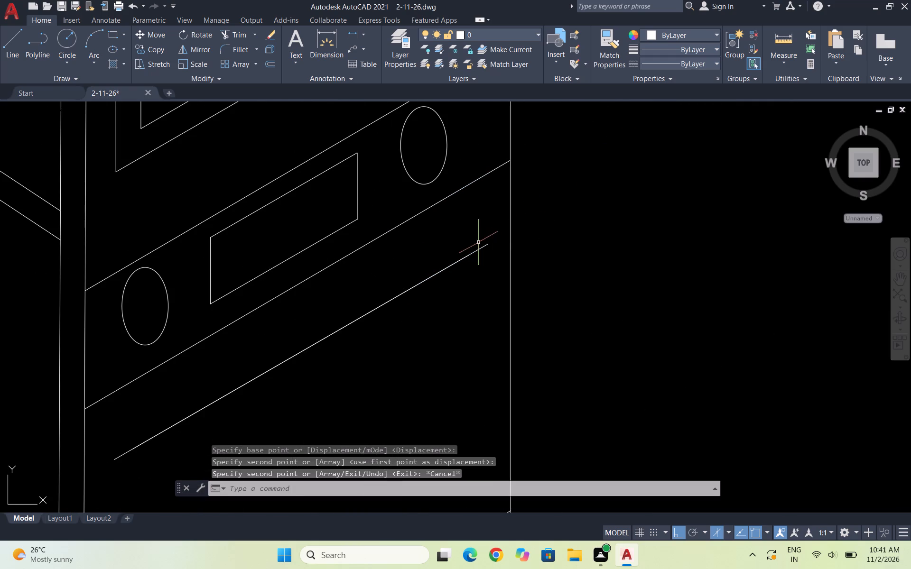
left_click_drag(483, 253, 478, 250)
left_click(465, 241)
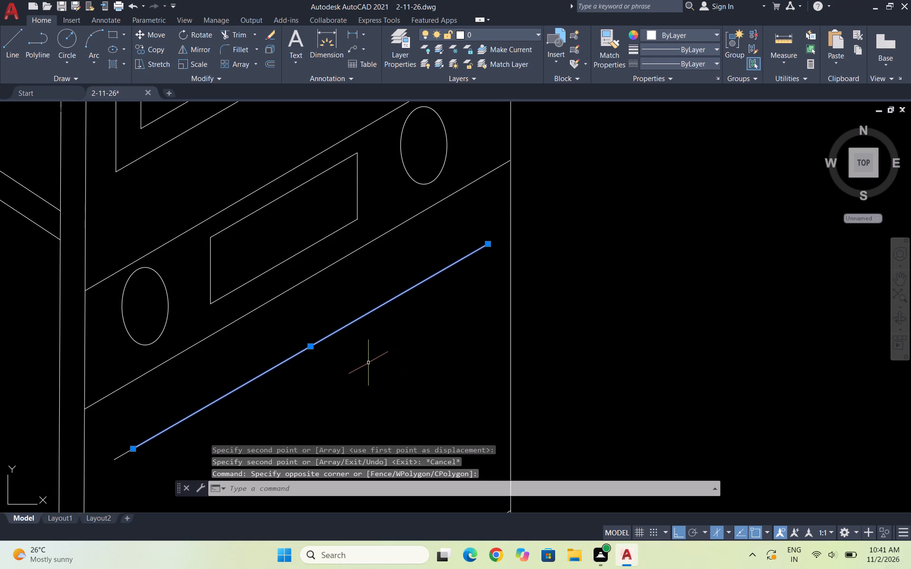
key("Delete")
Copy the sloped line below the narrow band about 2 units straight down to form a closely spaced parallel pair.
left_click_drag(434, 326, 417, 307)
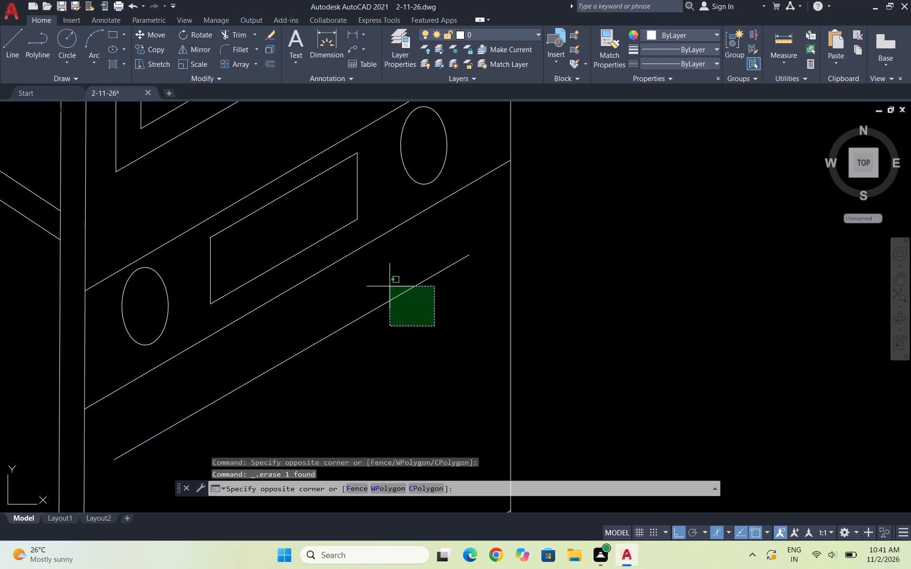
left_click(386, 282)
scroll(453, 248, "down", 3)
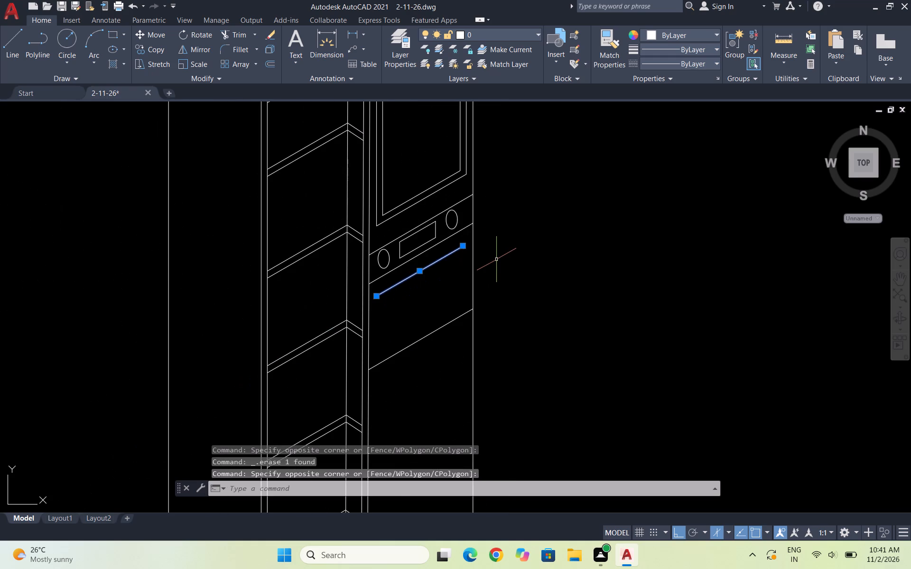
type("CO")
key("Return")
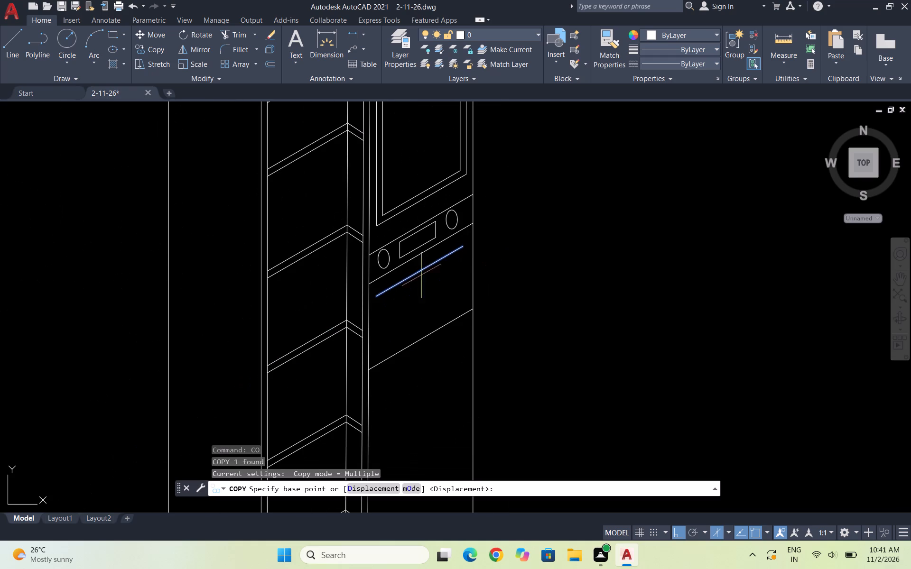
scroll(368, 298, "up", 3)
left_click(397, 290)
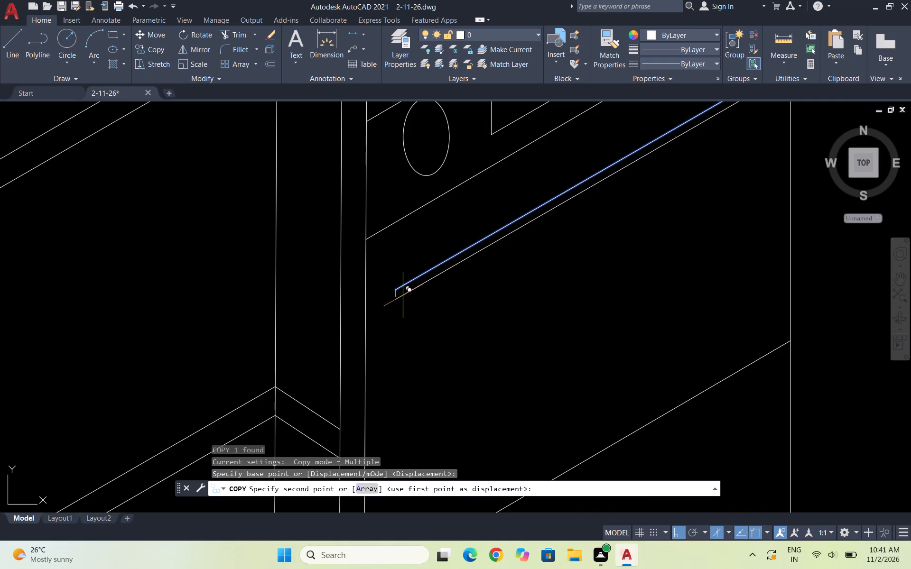
scroll(403, 296, "down", 2)
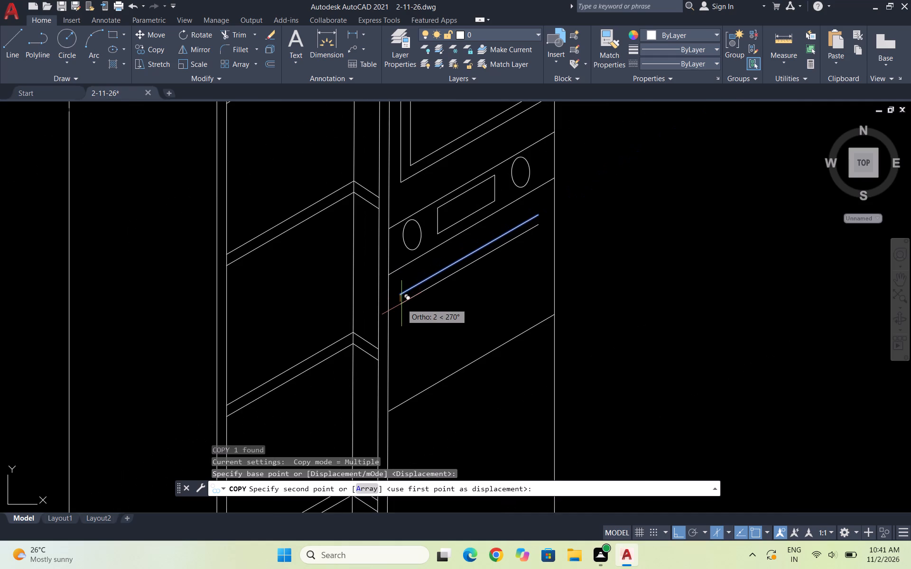
scroll(401, 303, "up", 1)
left_click(404, 297)
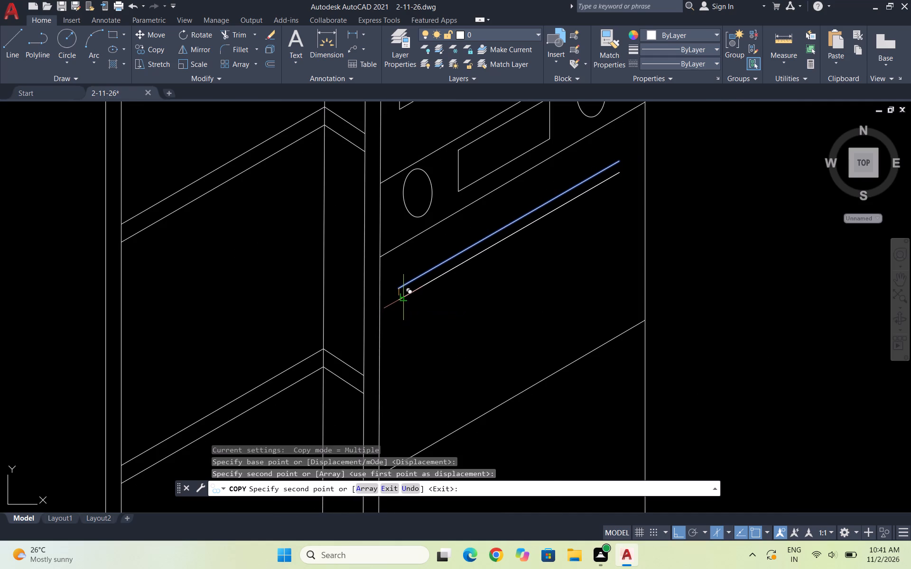
key("Escape")
key("Escape")
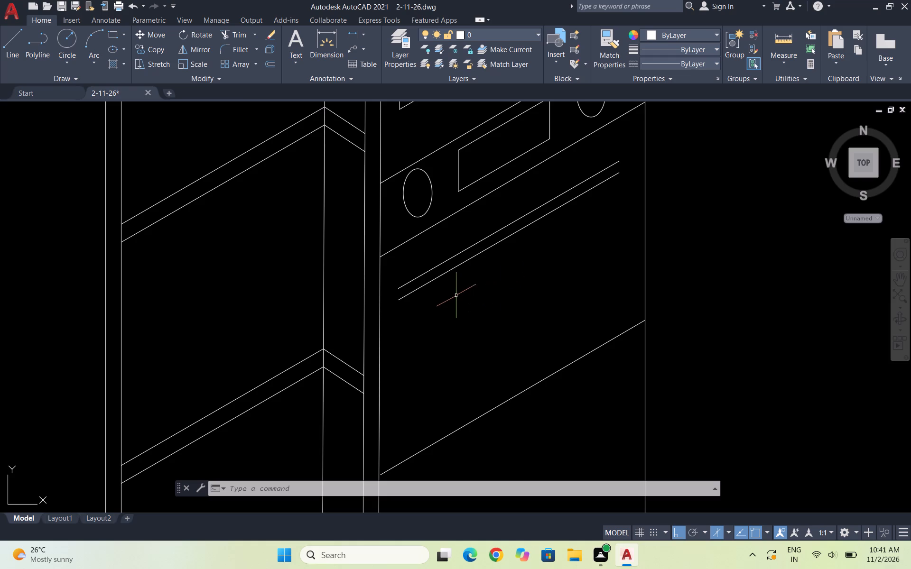
Draw a short line about 1 unit long at 150° from the divider-side end of the upper sloped line below the narrow band.
scroll(402, 279, "up", 1)
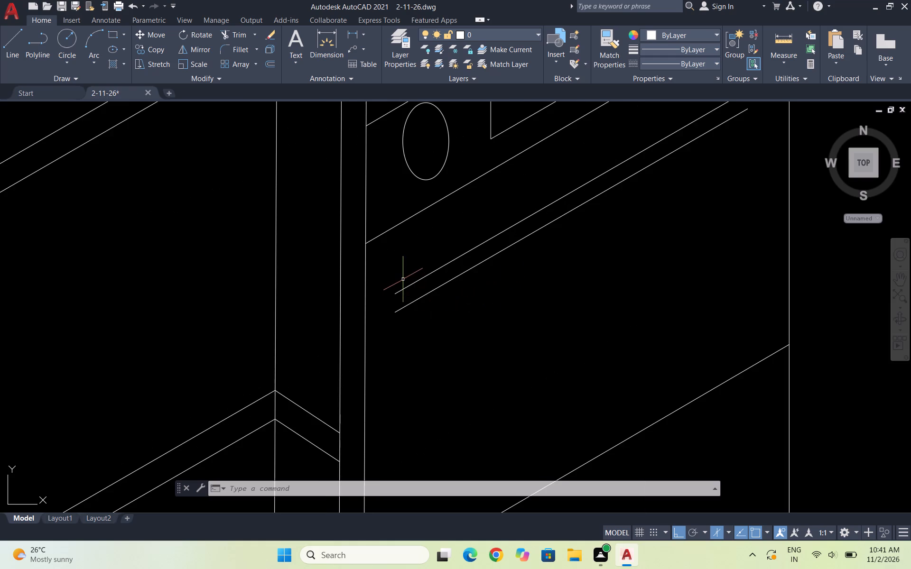
scroll(392, 295, "up", 2)
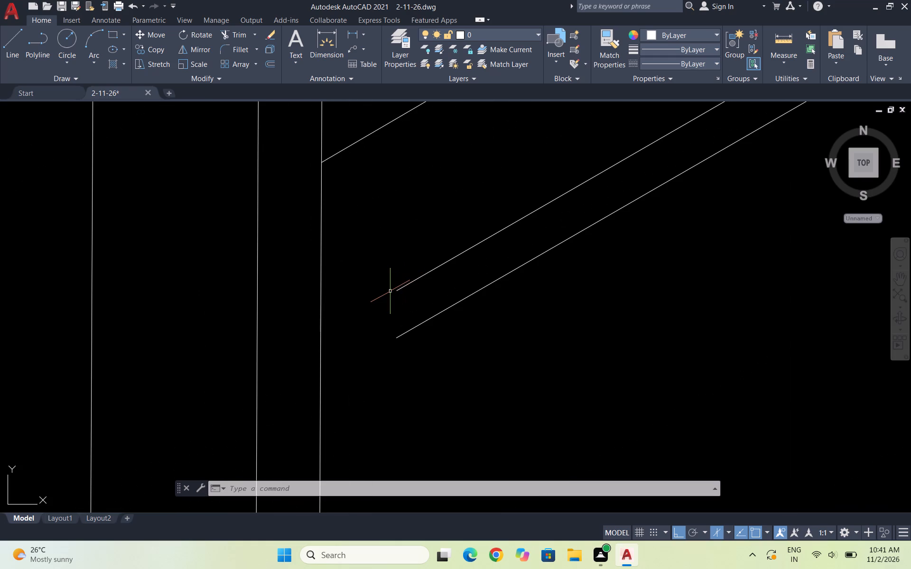
key("Escape")
key("l")
key("Return")
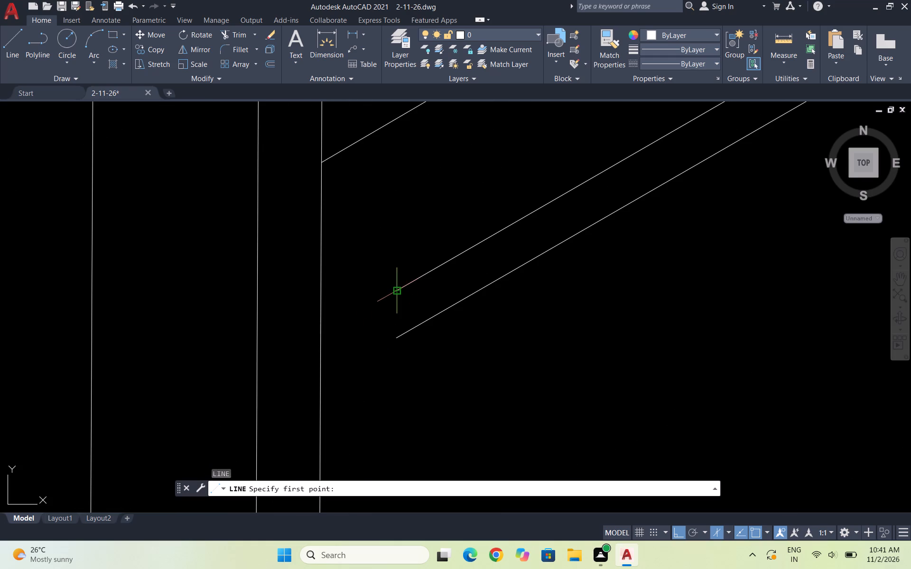
left_click(400, 288)
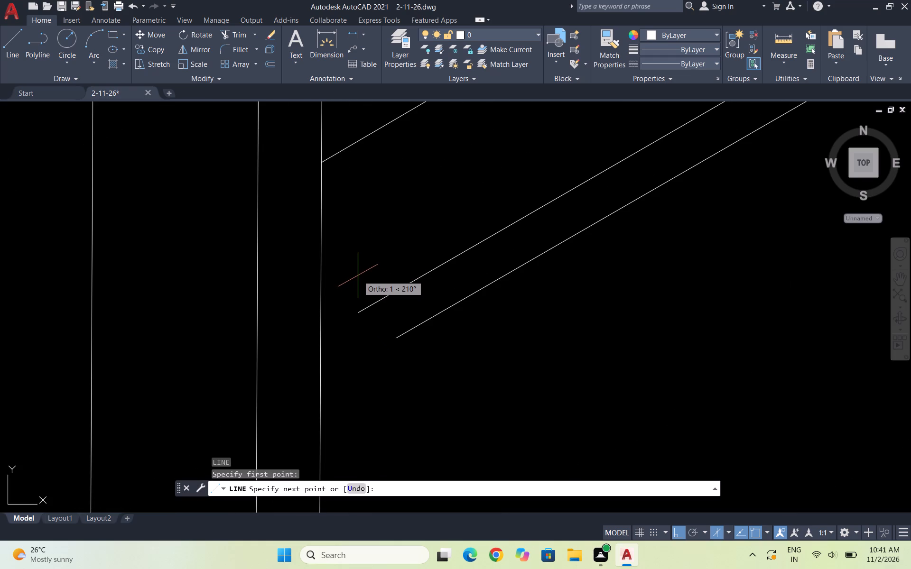
key("F5")
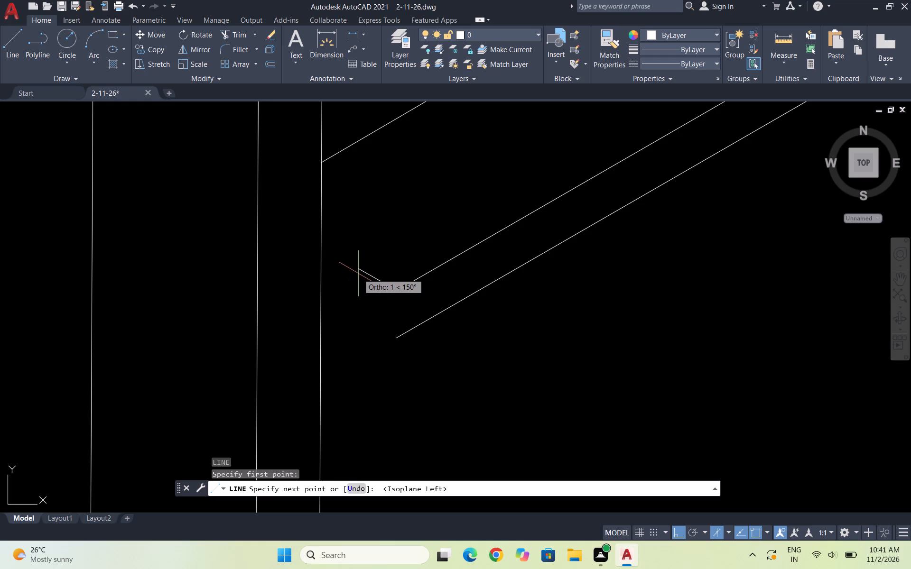
left_click(357, 273)
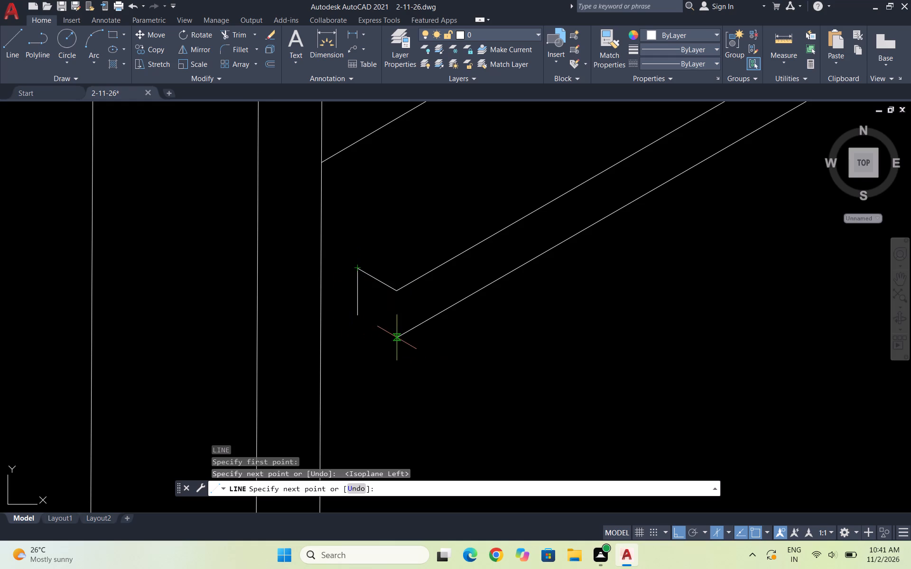
key("Escape")
Copy the short 150° line straight down onto the divider-side end of the lower sloped line.
left_click(382, 293)
left_click(372, 269)
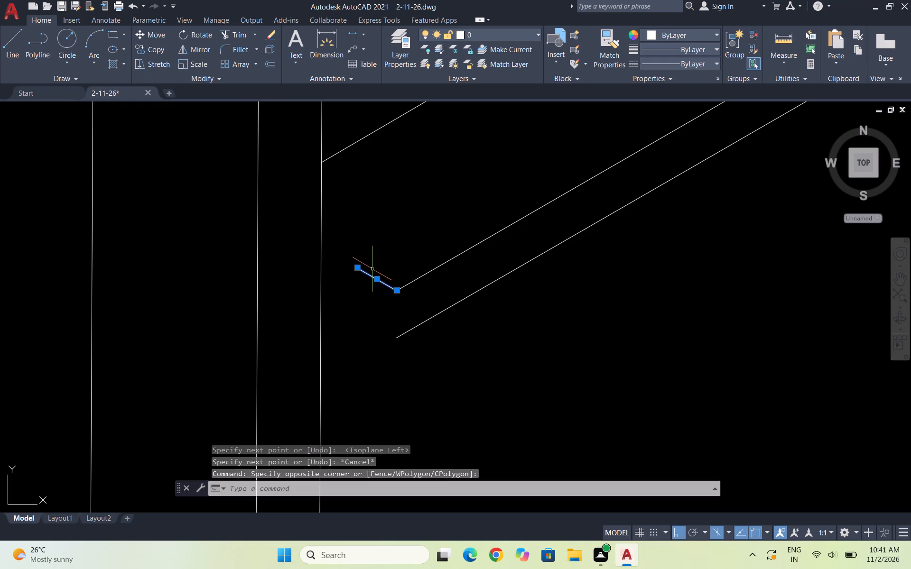
type("CO")
key("Return")
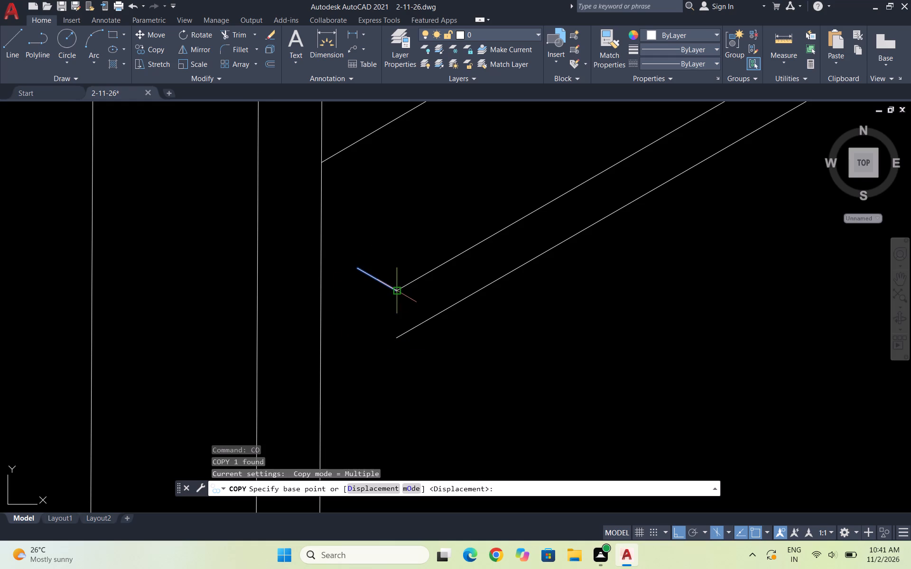
left_click(393, 288)
left_click(396, 339)
key("Escape")
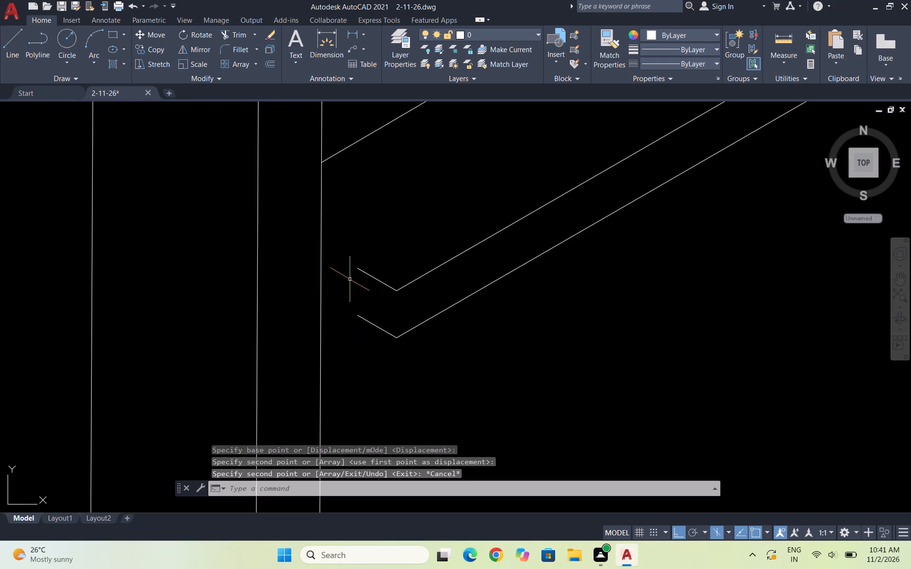
Join the free ends of the two short lines with a vertical line, closing the strip's divider-side end.
key("l")
key("Return")
left_click(360, 266)
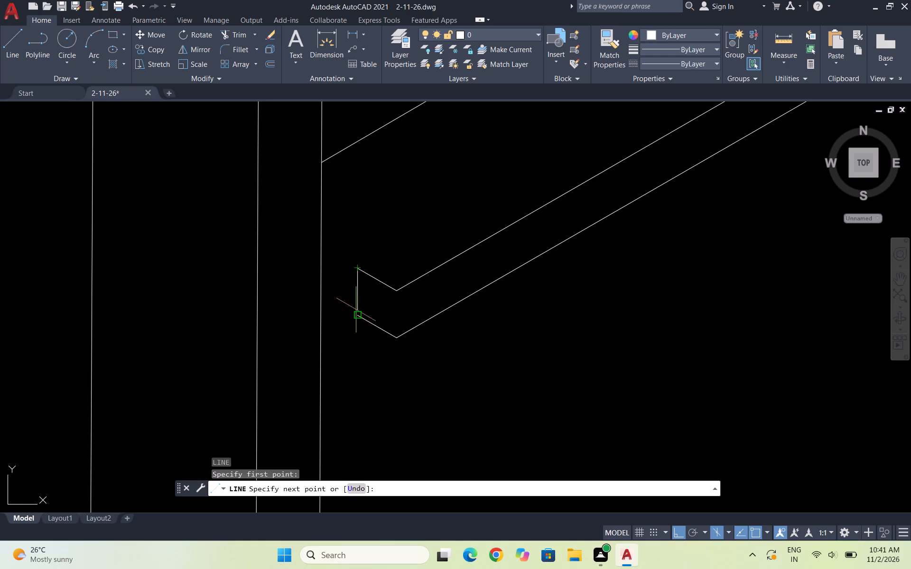
left_click(354, 316)
key("Escape")
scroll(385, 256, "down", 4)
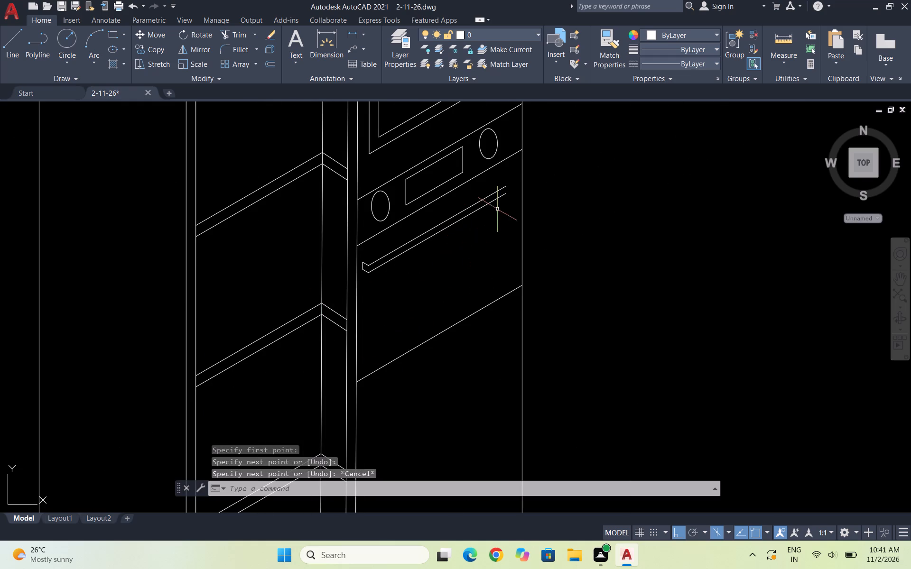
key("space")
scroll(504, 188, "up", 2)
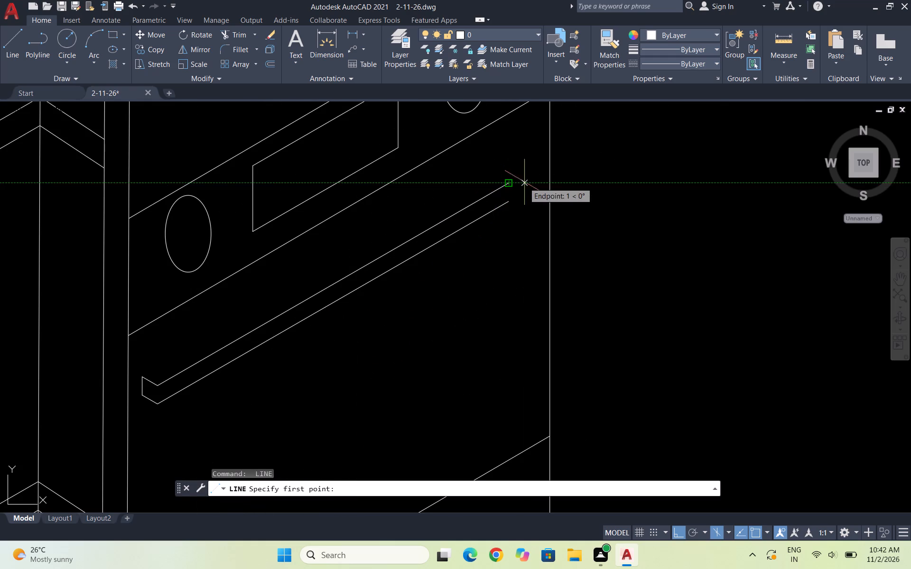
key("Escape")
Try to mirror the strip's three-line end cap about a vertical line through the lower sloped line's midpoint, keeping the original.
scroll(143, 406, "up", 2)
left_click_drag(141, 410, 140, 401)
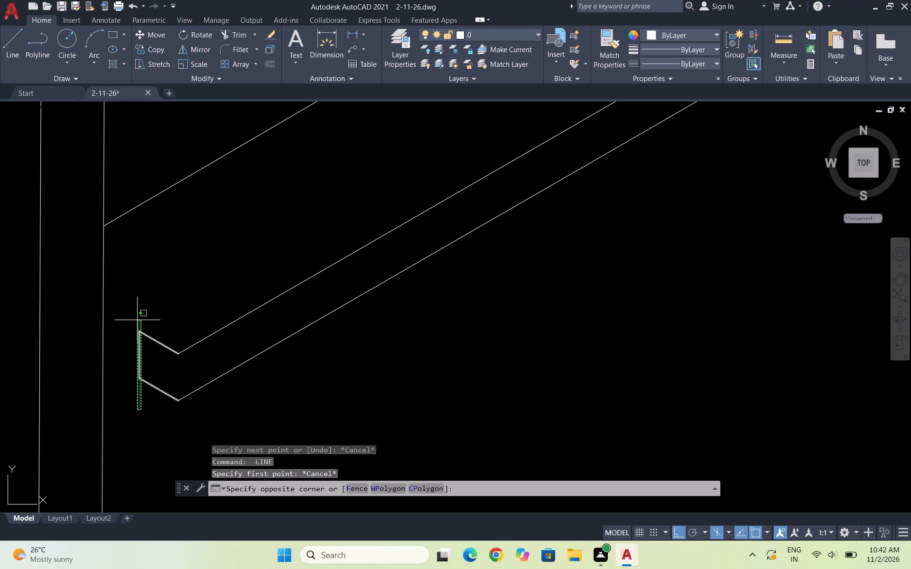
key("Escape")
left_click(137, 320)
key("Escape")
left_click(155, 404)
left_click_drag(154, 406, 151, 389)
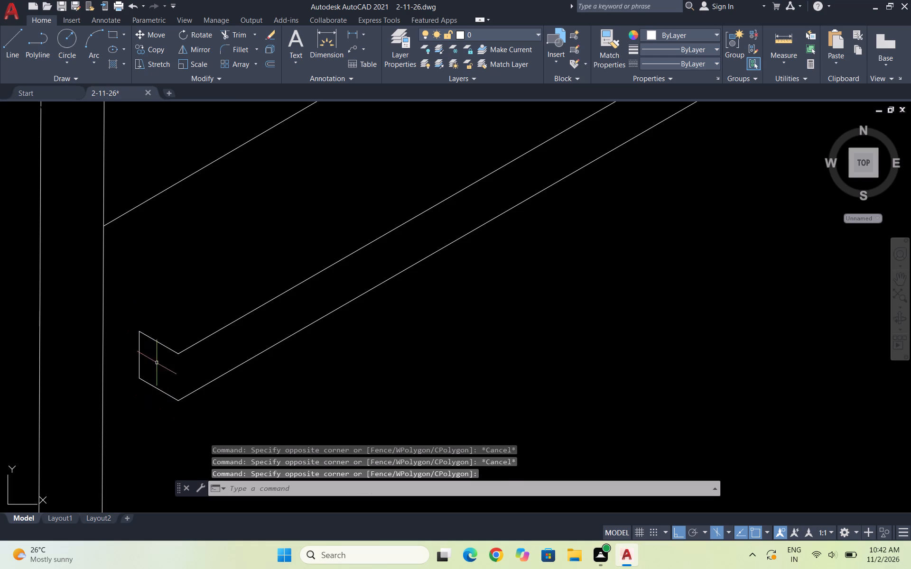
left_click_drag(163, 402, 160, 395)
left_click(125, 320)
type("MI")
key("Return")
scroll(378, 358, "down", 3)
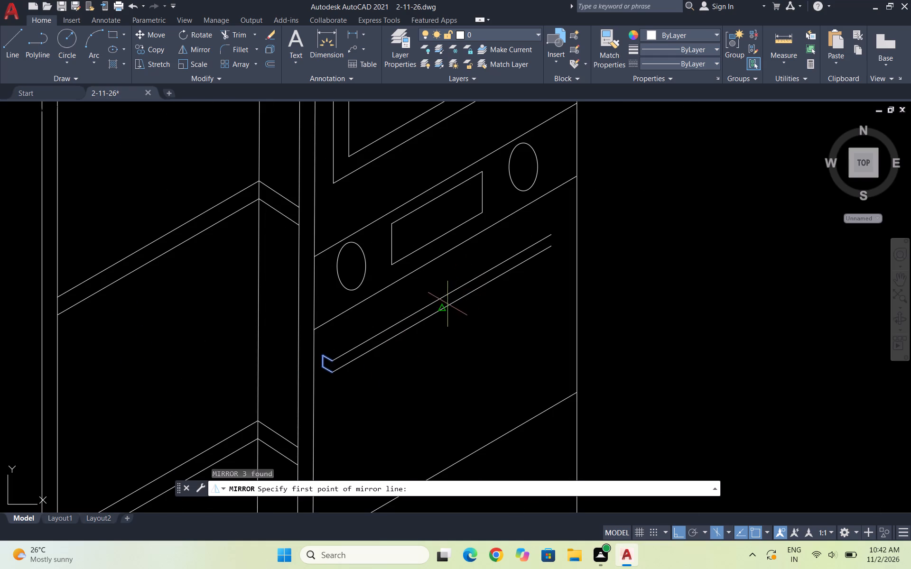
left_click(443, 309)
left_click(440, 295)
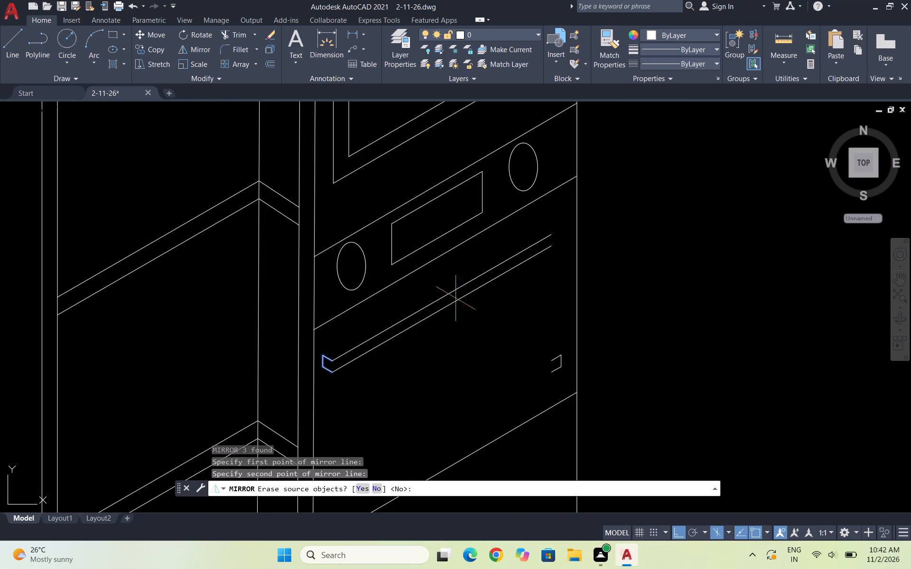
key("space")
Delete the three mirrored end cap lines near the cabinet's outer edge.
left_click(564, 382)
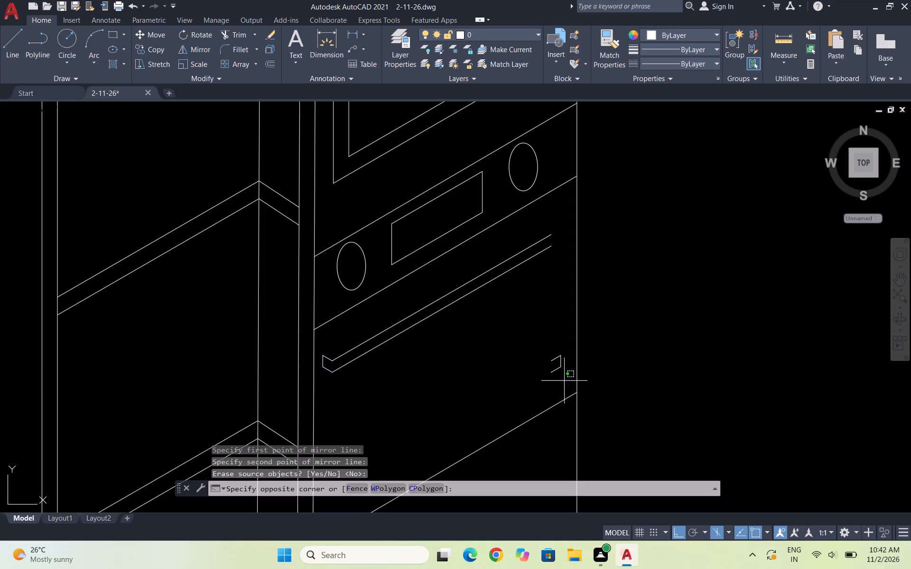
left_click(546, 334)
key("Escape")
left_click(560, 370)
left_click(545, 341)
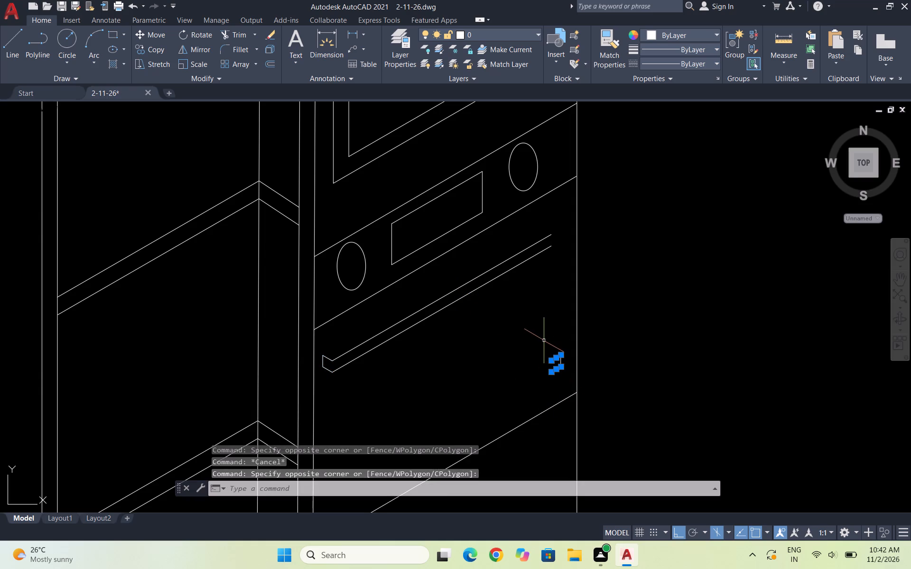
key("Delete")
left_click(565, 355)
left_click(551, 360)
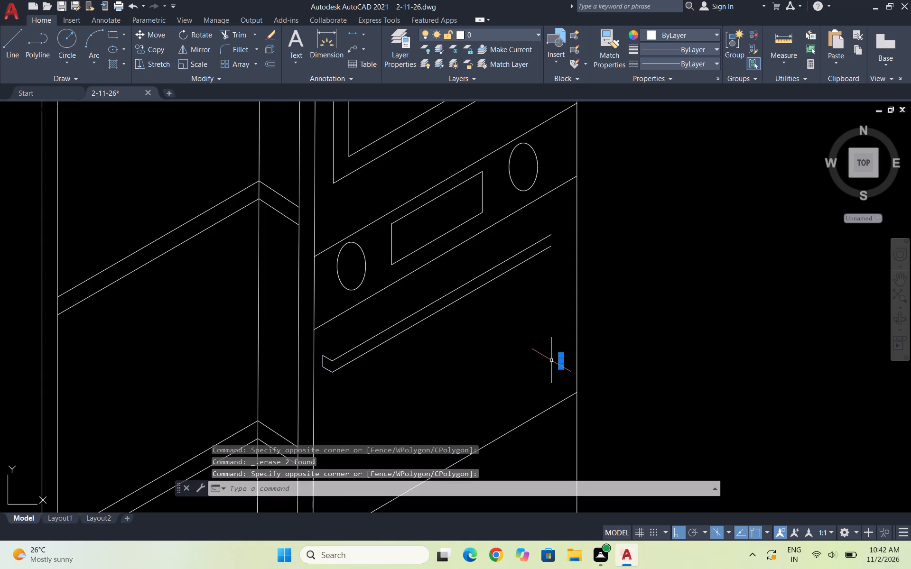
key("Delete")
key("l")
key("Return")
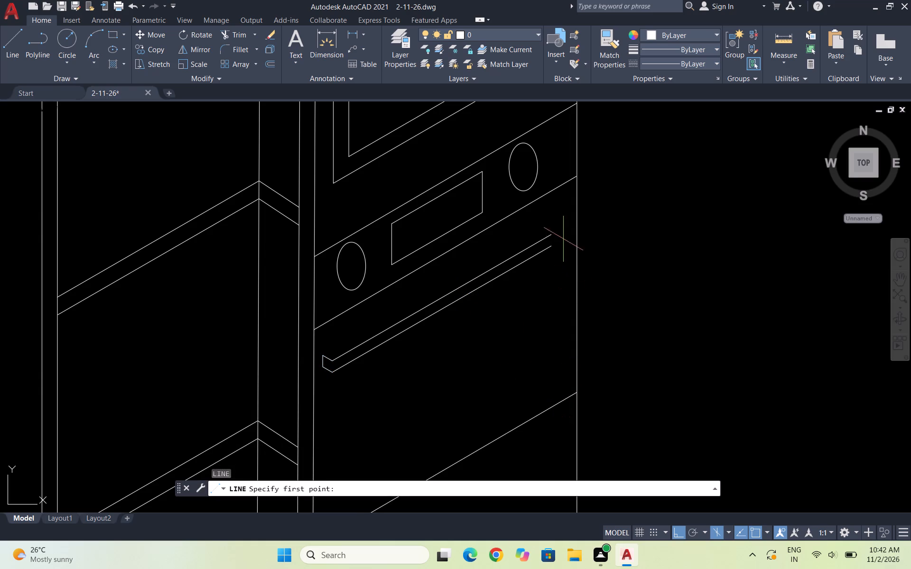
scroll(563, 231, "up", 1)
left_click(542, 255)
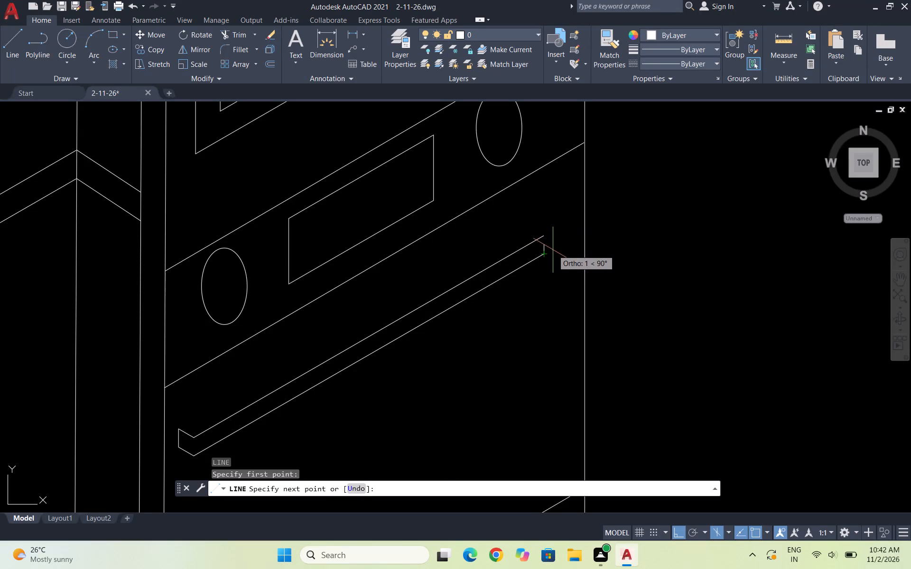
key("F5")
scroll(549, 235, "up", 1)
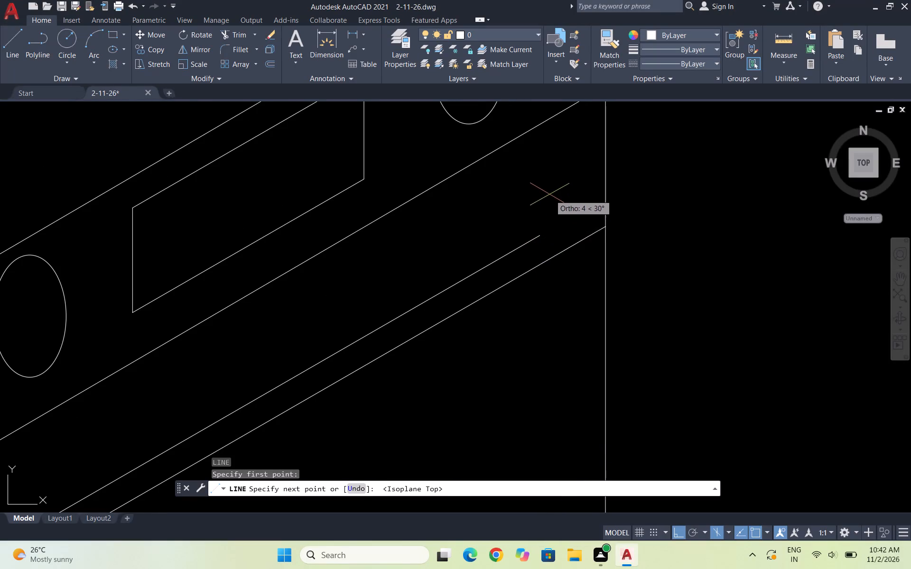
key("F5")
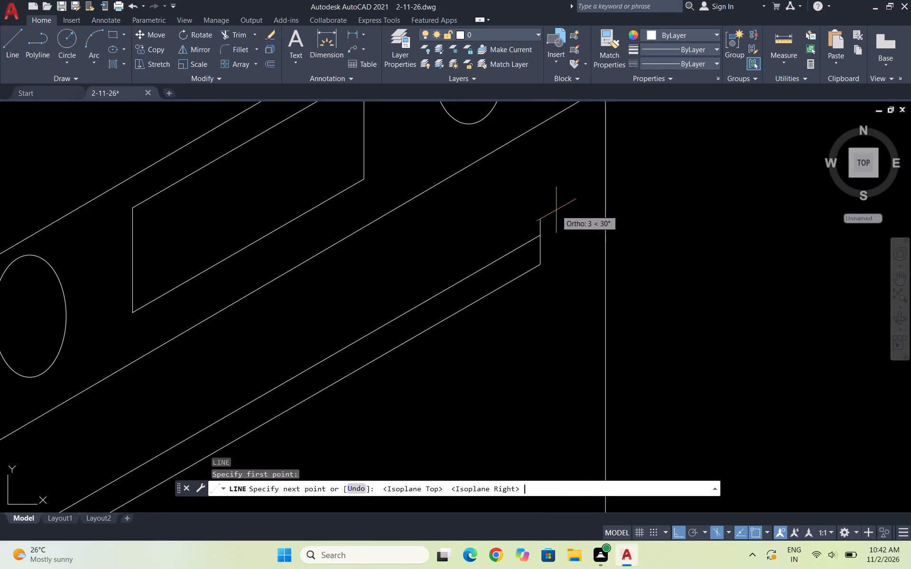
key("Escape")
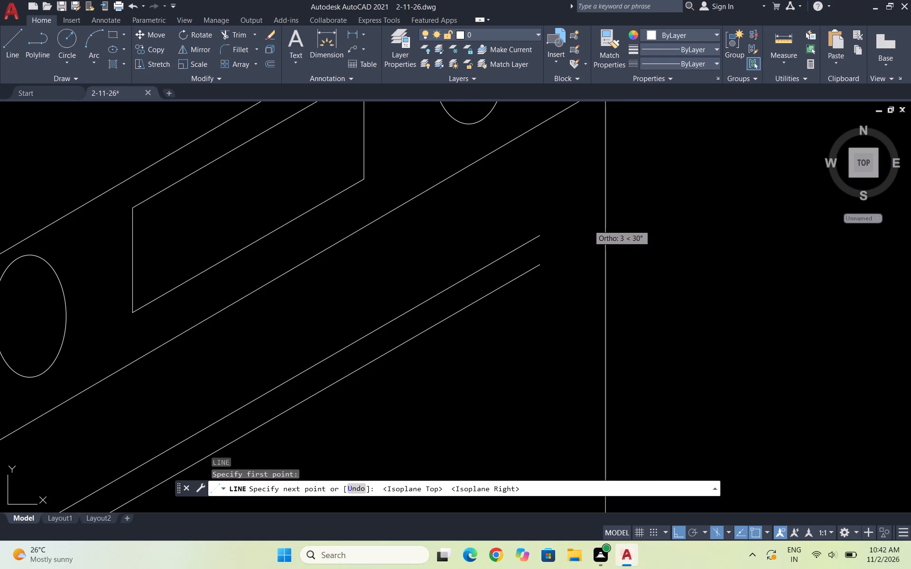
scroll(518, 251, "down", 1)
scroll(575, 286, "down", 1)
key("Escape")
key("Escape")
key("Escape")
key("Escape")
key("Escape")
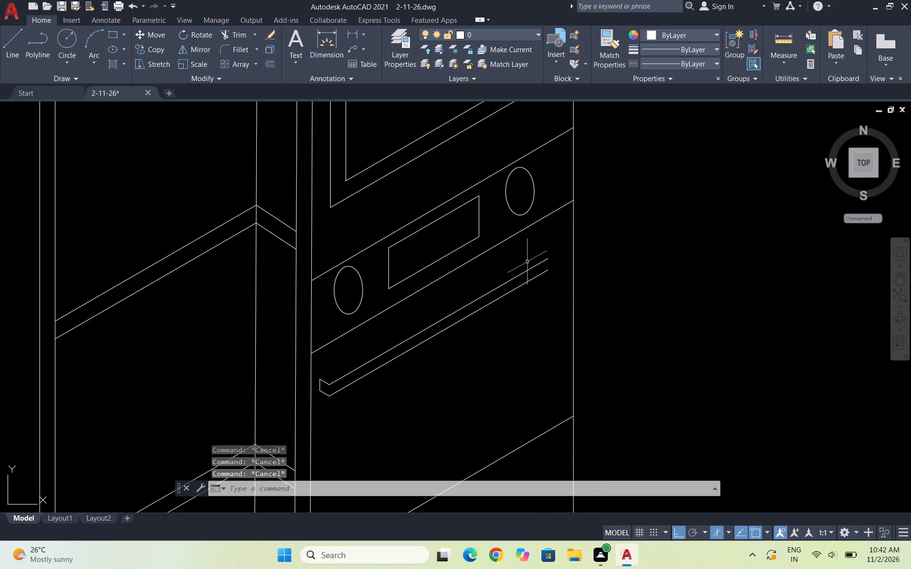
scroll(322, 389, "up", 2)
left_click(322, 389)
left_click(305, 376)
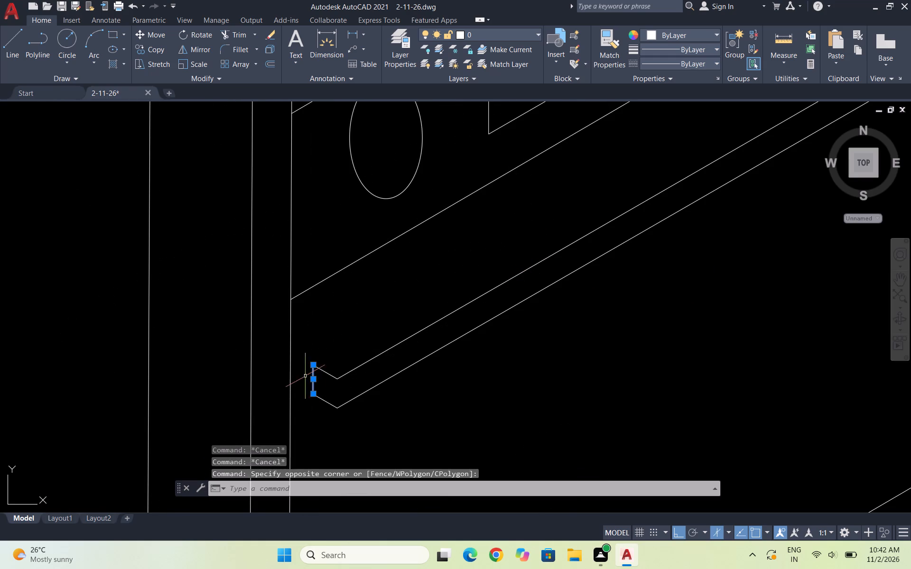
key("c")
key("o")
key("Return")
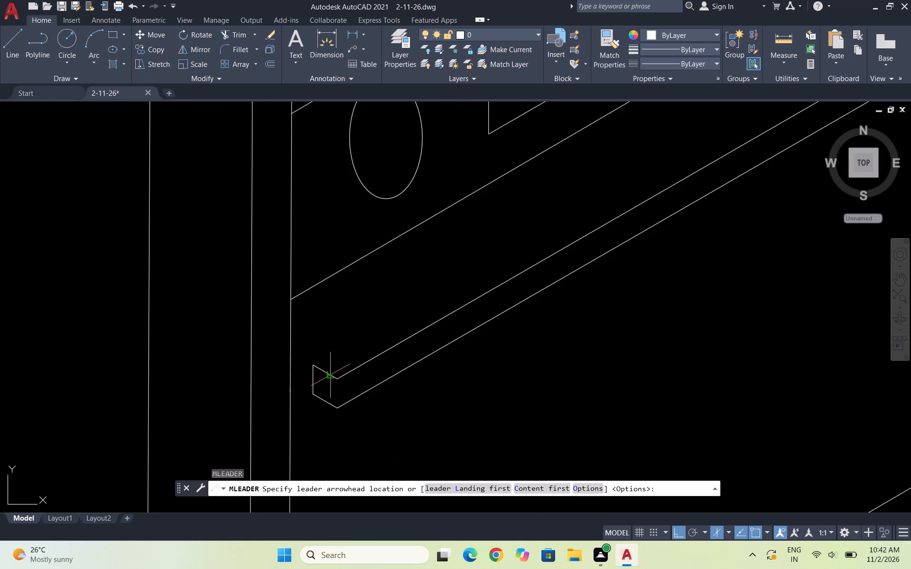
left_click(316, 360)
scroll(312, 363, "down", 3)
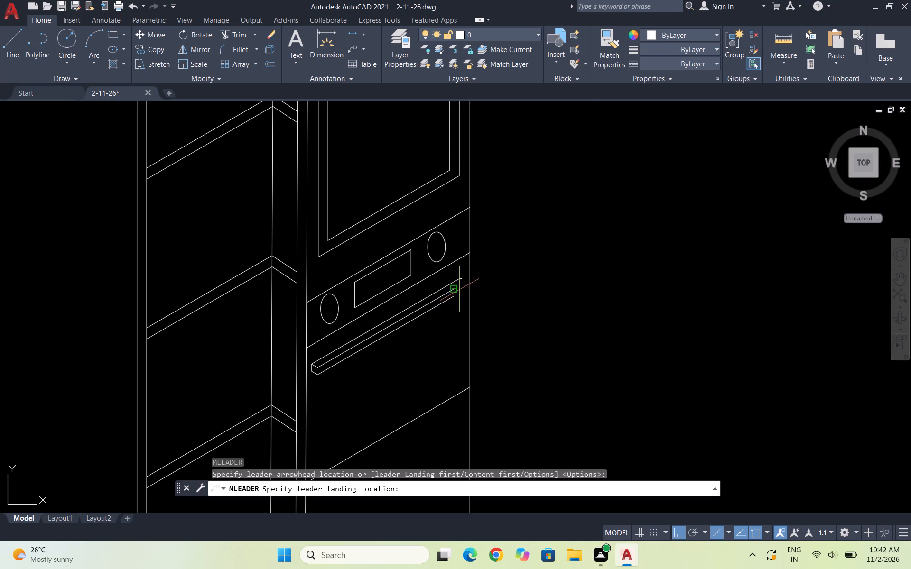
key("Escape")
Copy the end cap's short vertical line along the 30° direction to just beyond the outer ends of the sloped pair.
scroll(309, 366, "up", 6)
left_click(323, 376)
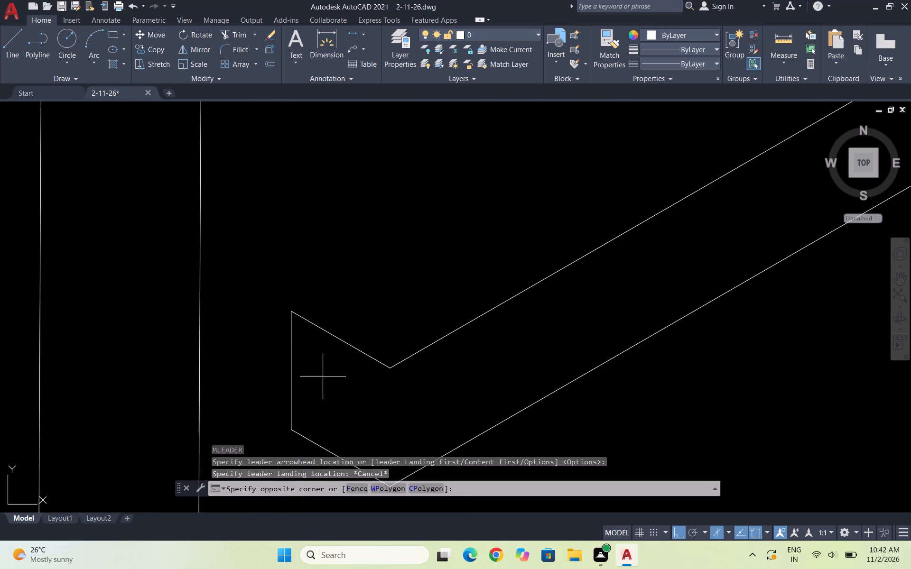
left_click(280, 360)
key("c")
key("o")
key("Return")
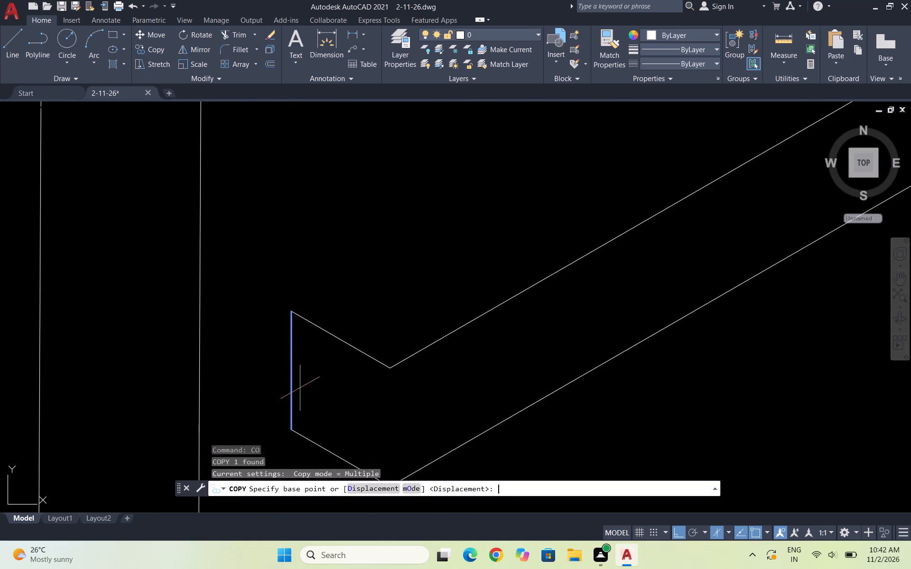
left_click(293, 310)
scroll(294, 305, "down", 4)
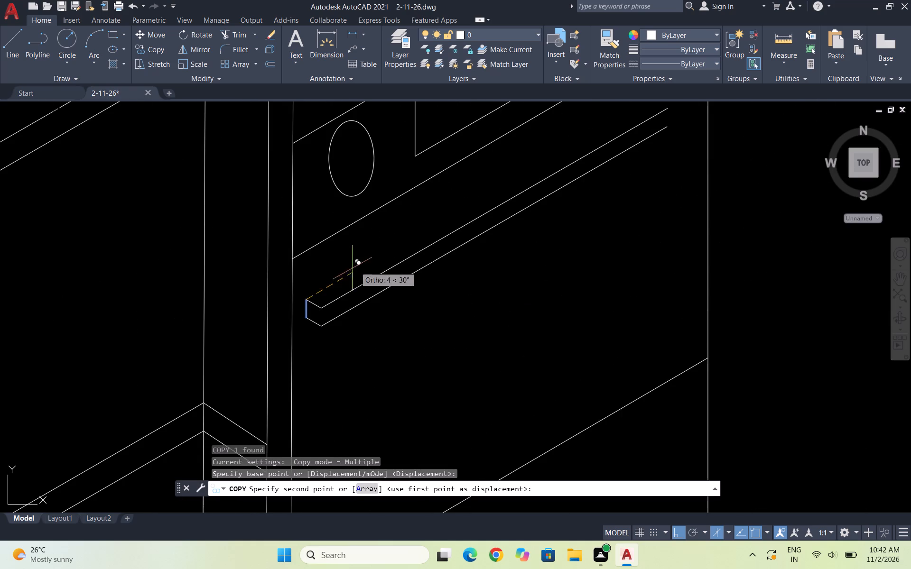
scroll(486, 178, "down", 2)
scroll(552, 147, "up", 3)
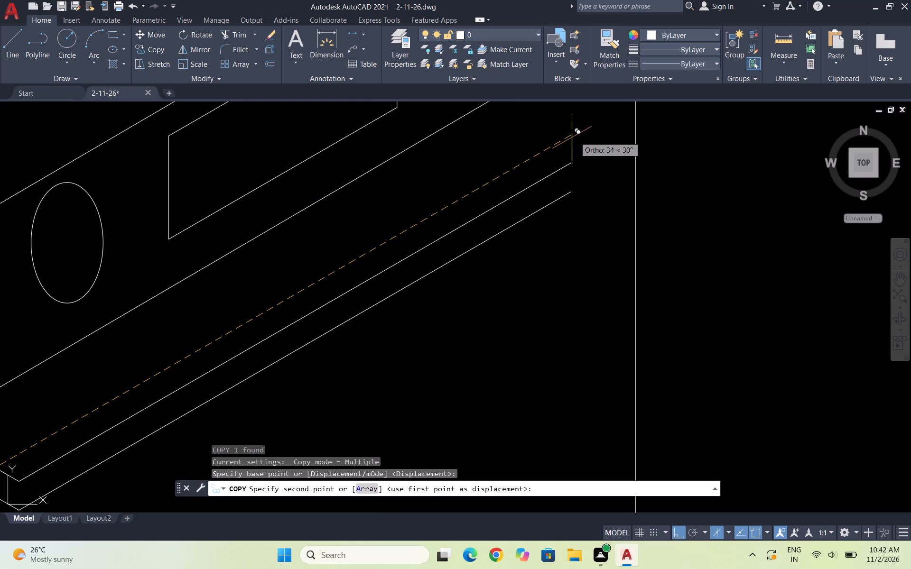
left_click(591, 134)
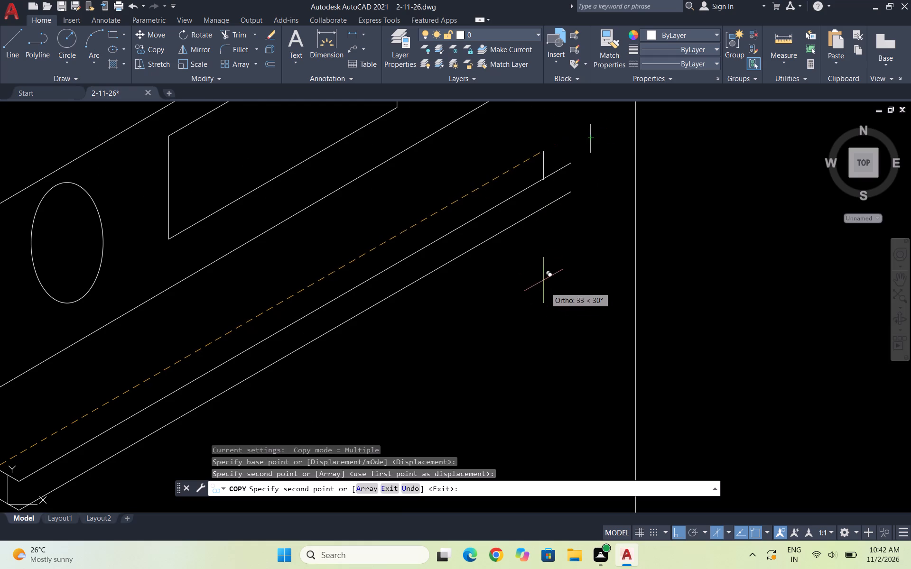
key("Escape")
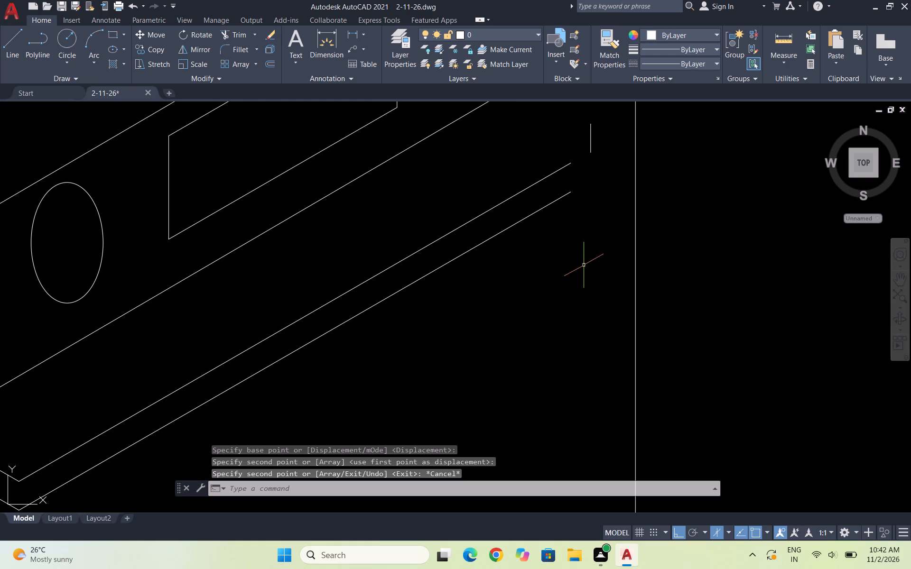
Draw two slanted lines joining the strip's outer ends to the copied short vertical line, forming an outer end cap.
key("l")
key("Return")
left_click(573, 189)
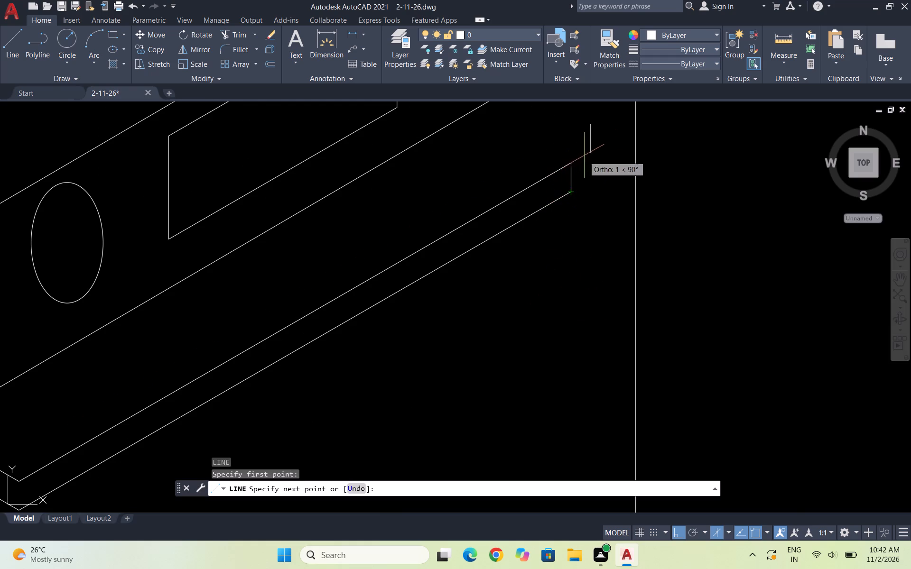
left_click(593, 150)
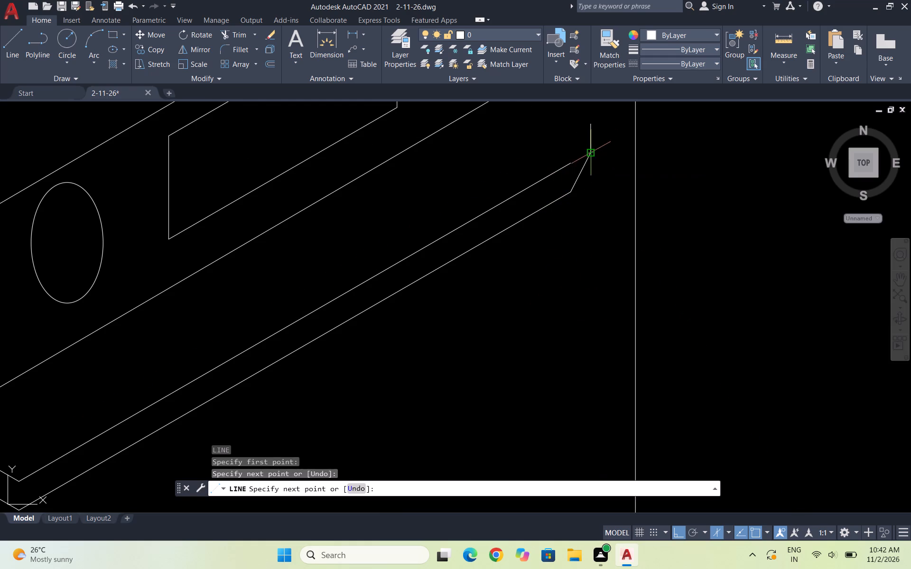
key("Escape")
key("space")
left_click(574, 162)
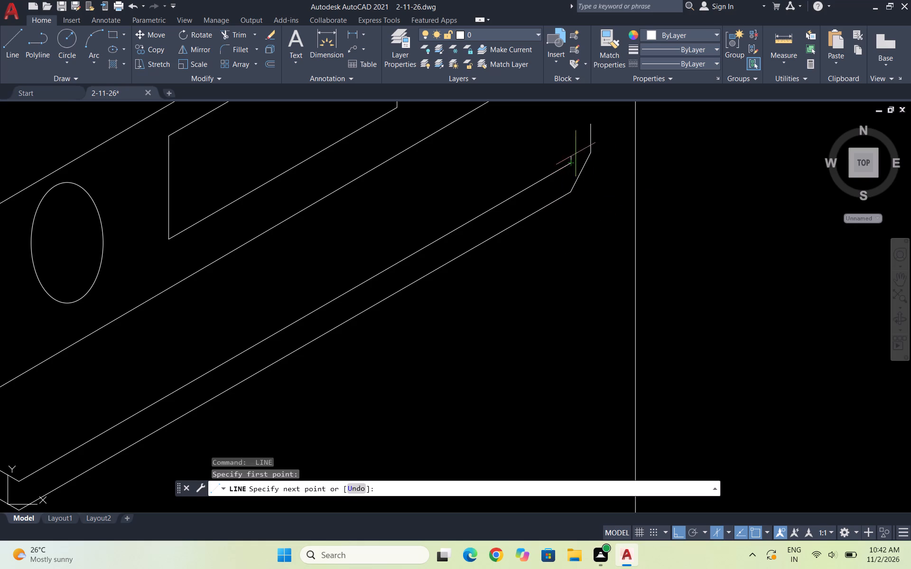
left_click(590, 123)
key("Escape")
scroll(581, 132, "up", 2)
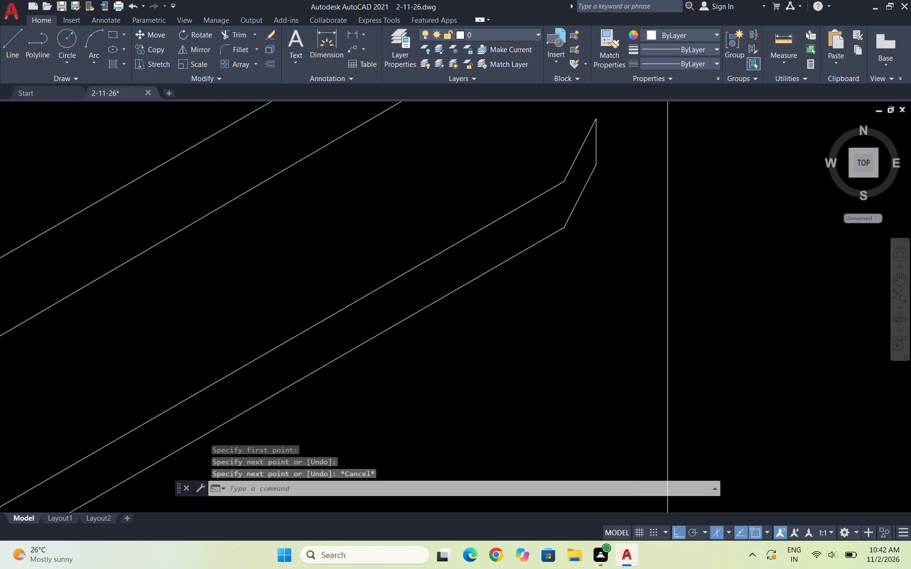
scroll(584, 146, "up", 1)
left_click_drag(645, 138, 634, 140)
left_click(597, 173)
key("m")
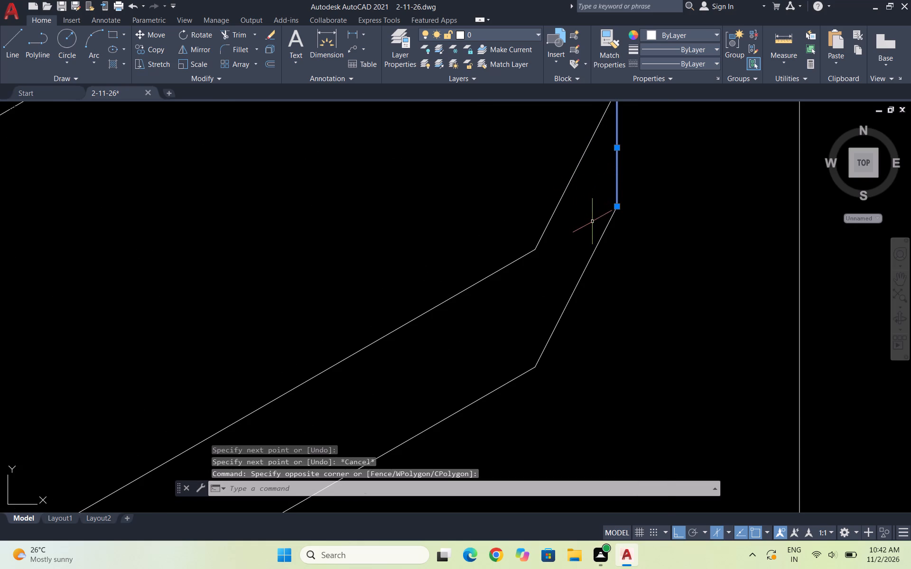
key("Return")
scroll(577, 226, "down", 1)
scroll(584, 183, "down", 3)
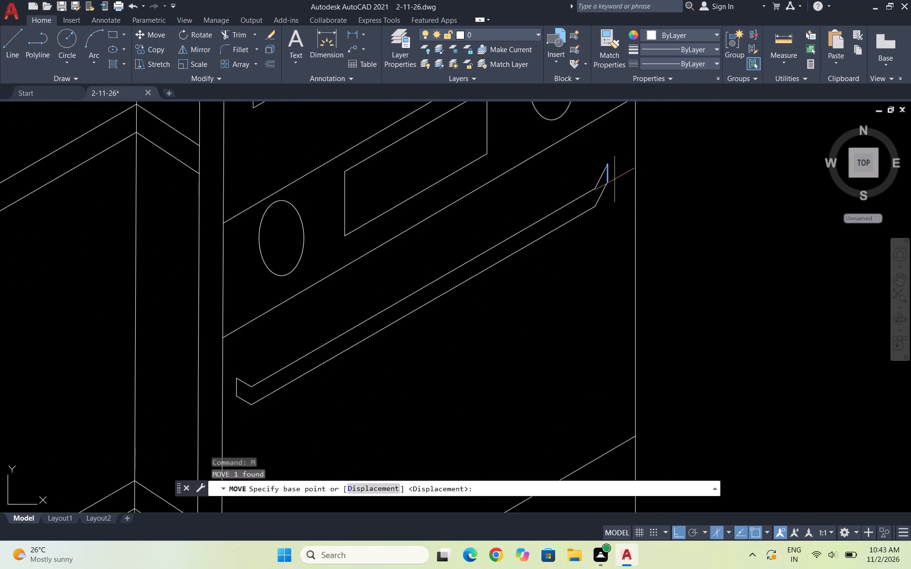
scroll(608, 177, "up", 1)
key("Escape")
Delete the vertical line and two slanted lines forming the strip's outer end cap.
left_click_drag(621, 208, 612, 198)
left_click(589, 158)
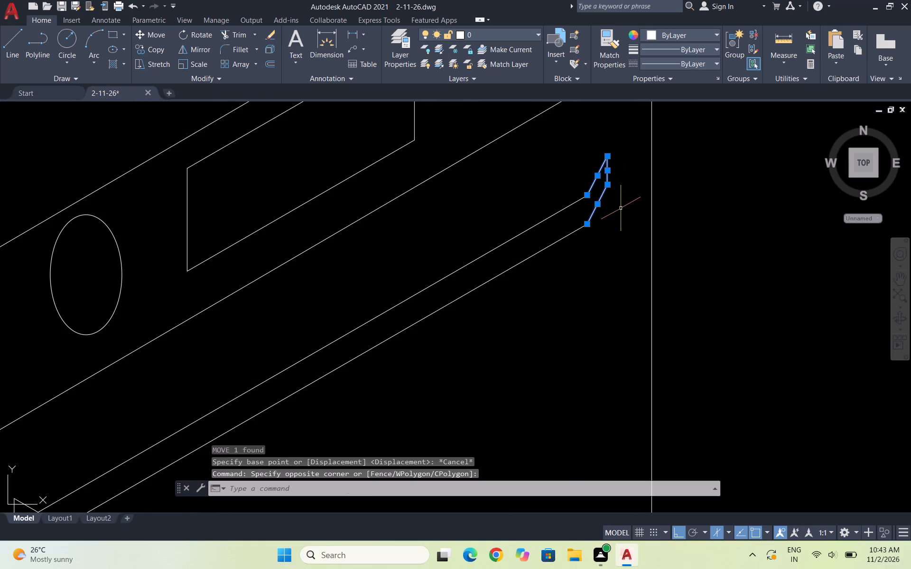
key("Delete")
key("Escape")
key("Escape")
key("Escape")
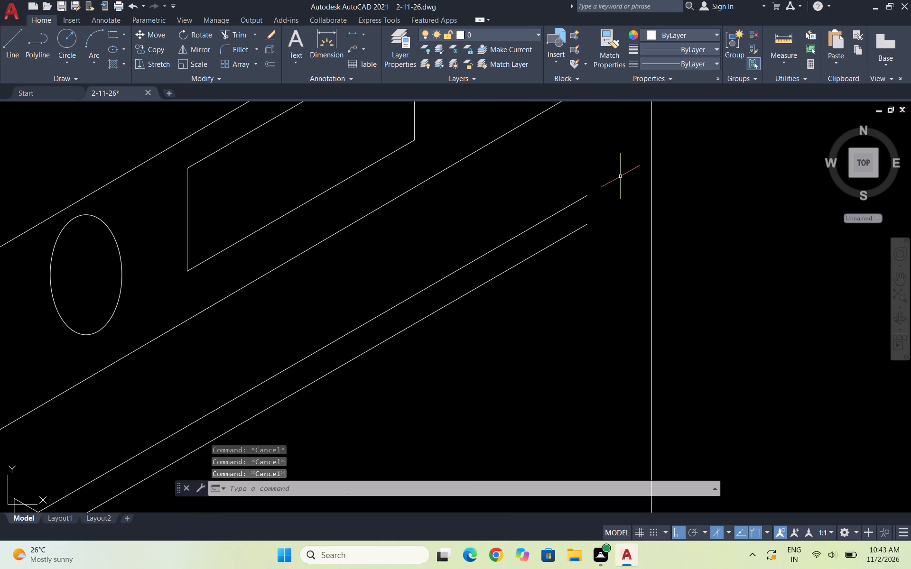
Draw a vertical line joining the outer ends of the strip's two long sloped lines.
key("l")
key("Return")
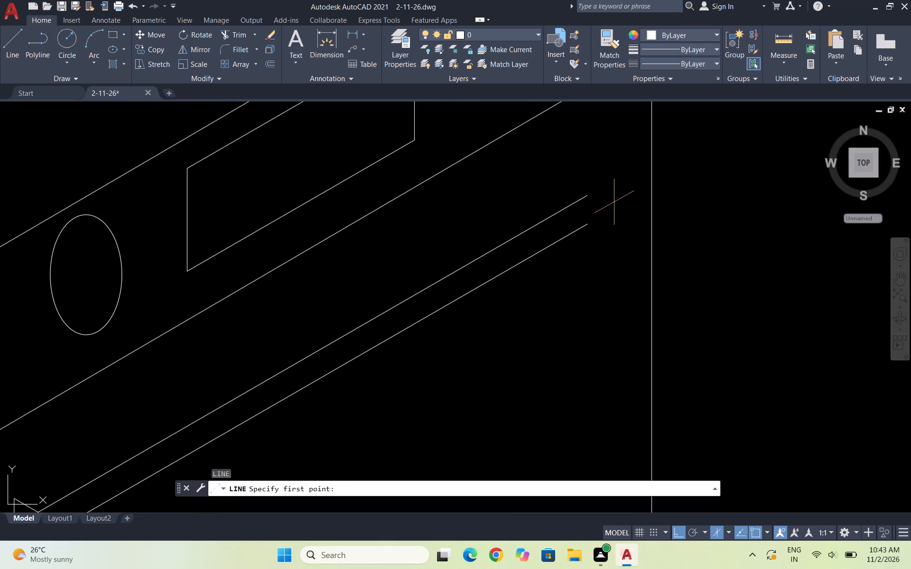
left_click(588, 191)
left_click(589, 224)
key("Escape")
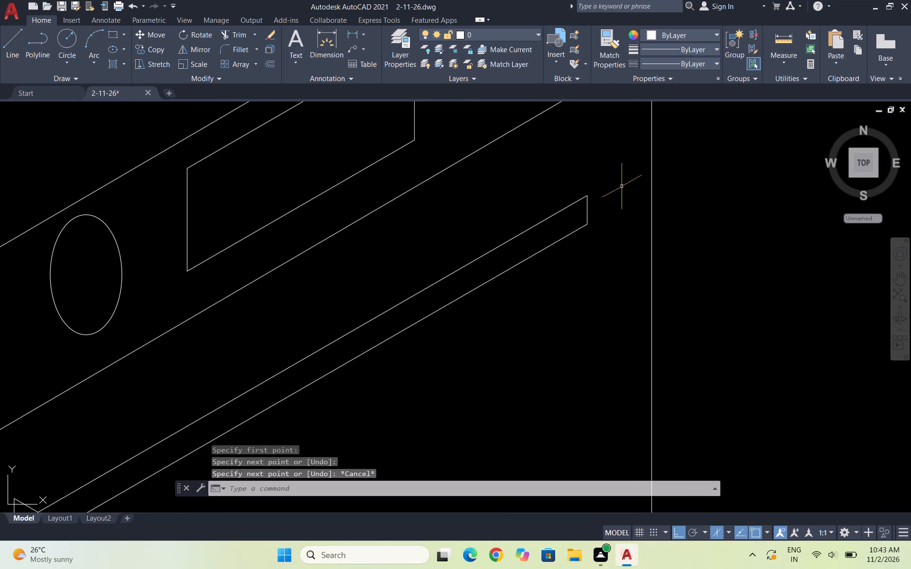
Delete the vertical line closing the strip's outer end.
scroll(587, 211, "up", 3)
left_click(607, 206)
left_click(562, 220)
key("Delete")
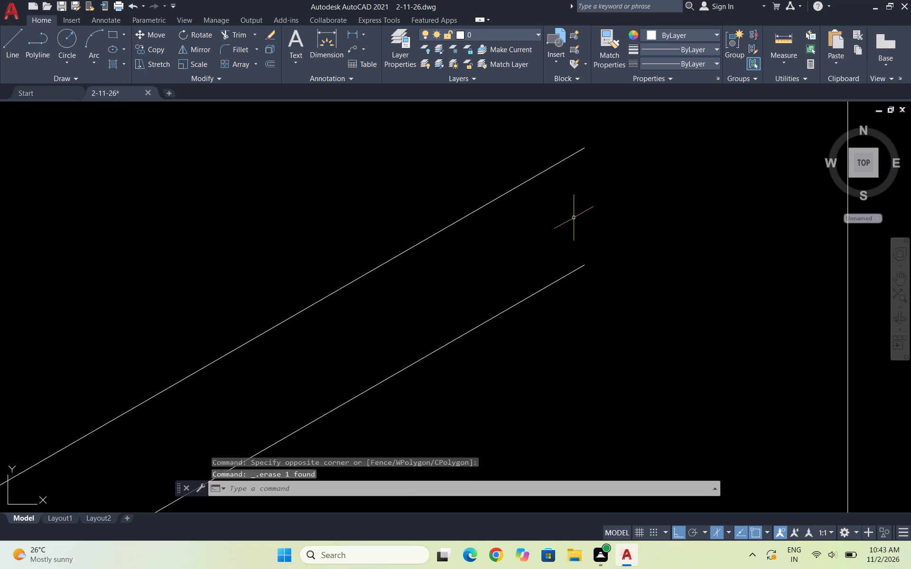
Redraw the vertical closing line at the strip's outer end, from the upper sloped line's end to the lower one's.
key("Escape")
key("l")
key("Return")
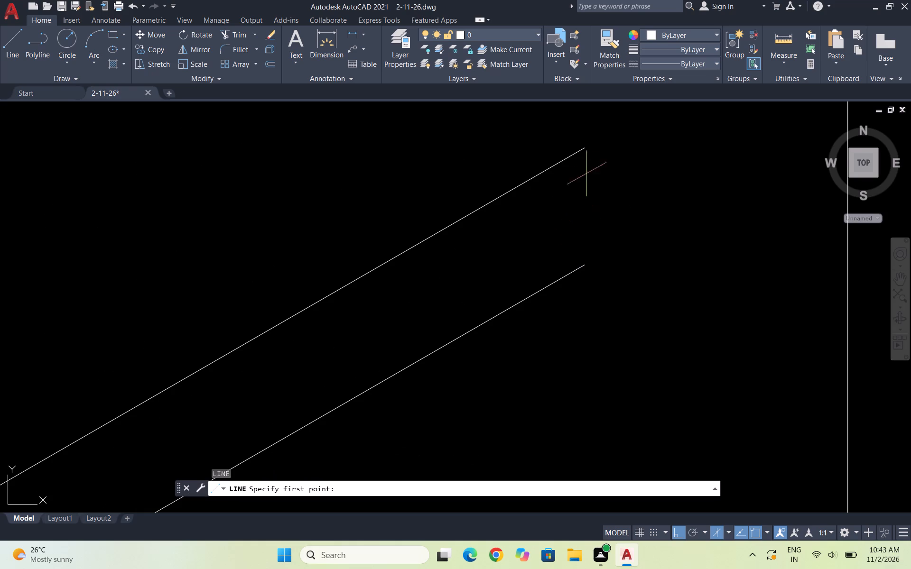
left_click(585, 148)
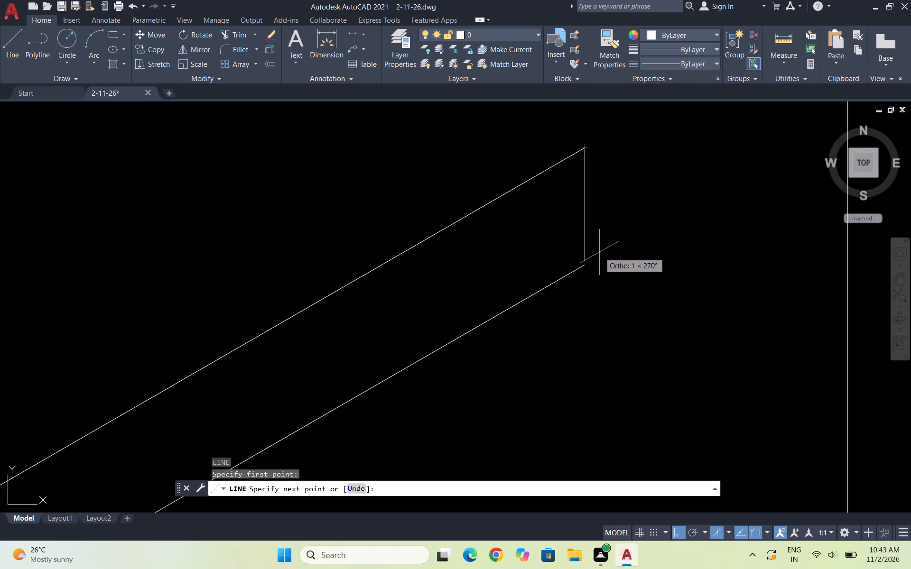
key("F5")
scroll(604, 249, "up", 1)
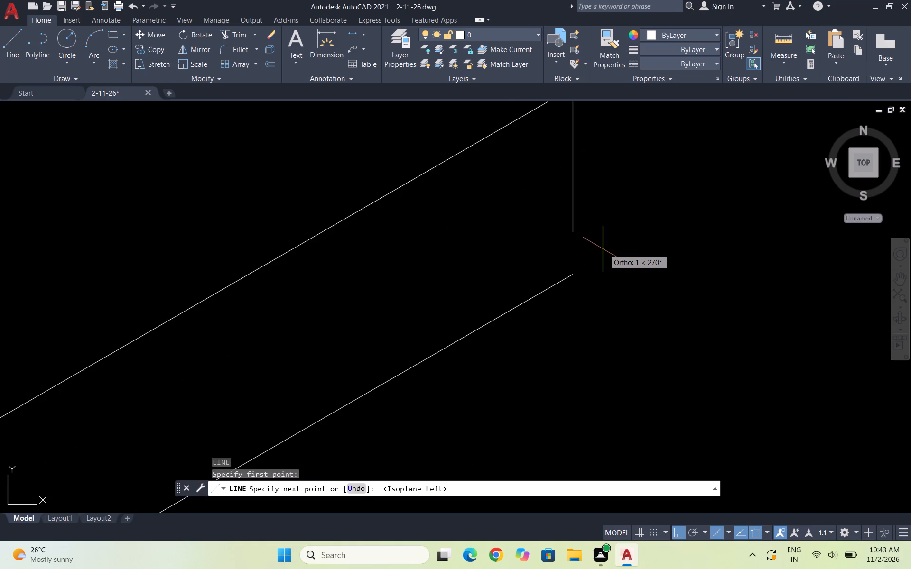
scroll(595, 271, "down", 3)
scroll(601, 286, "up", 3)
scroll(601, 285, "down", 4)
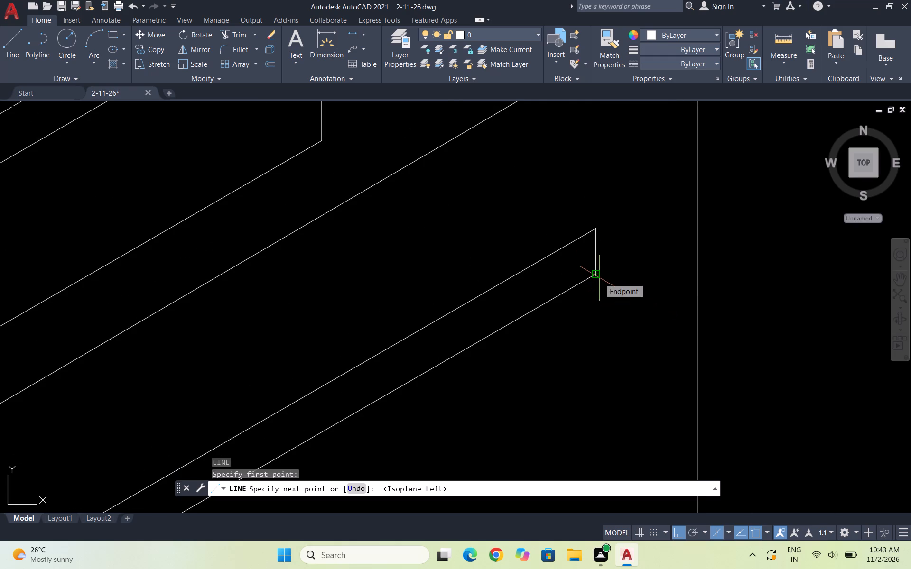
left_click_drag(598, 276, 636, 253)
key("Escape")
Mirror the divider-side end cap's two short sloped lines about a 330° line through the lower long line's midpoint, keeping the originals.
scroll(641, 253, "down", 3)
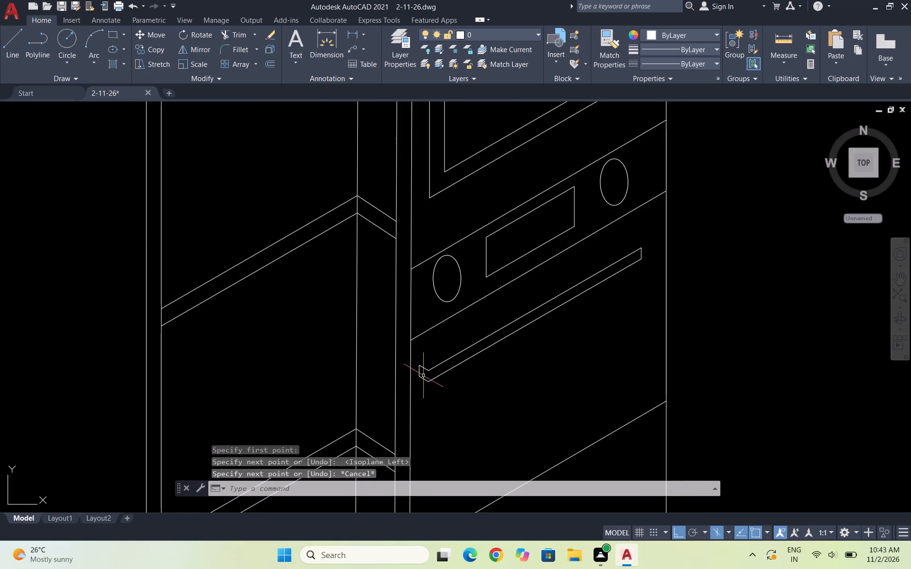
scroll(423, 376, "up", 2)
left_click(423, 395)
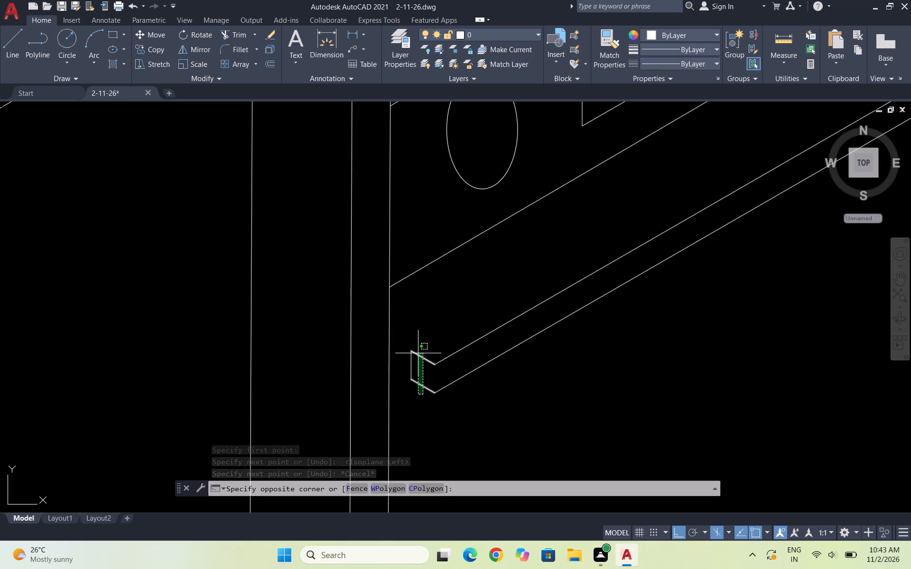
left_click(418, 353)
key("m")
key("i")
key("Return")
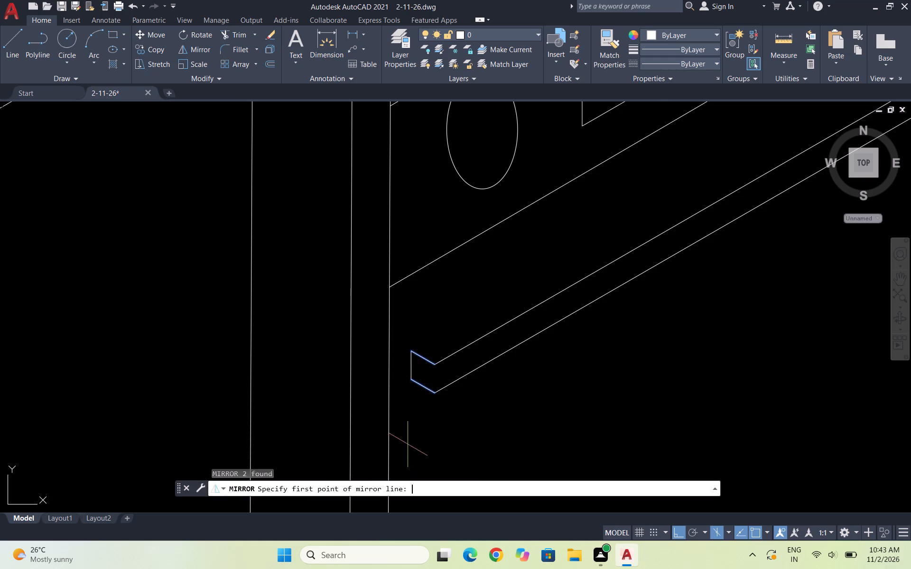
scroll(414, 432, "down", 2)
left_click(529, 356)
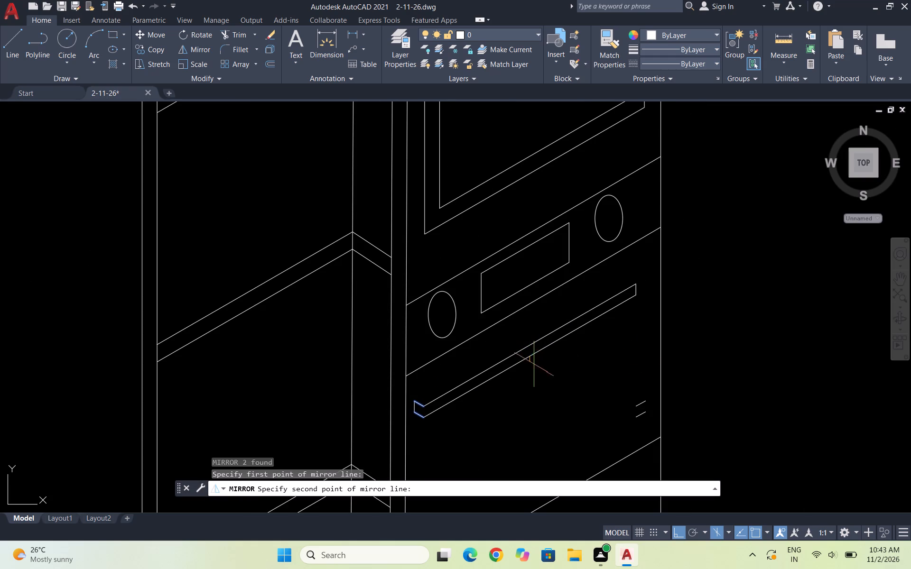
key("F5")
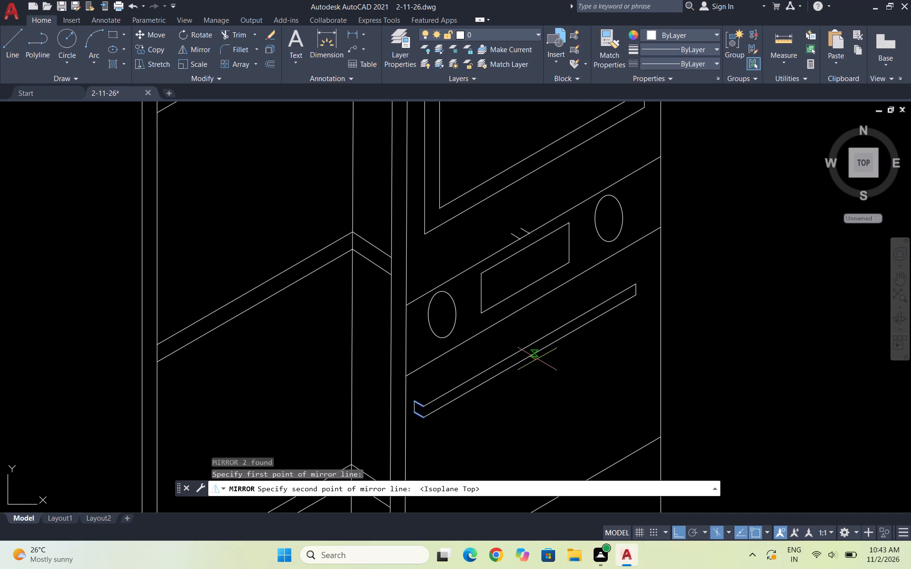
left_click(576, 363)
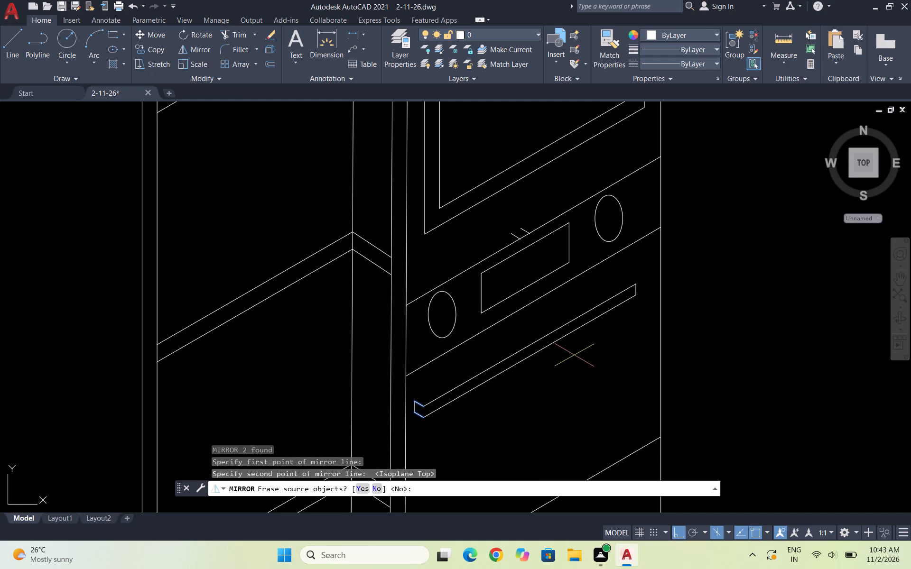
scroll(522, 239, "up", 3)
key("space")
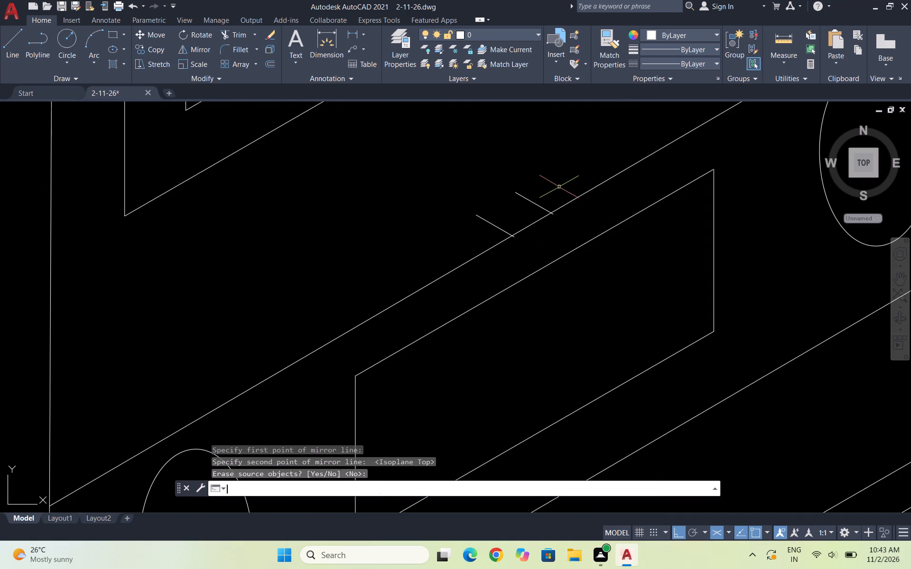
Move the two mirrored short lines from the drawer band so the lower line's bottom end meets the strip's lower outer corner.
left_click(557, 186)
left_click(479, 233)
left_click(439, 293)
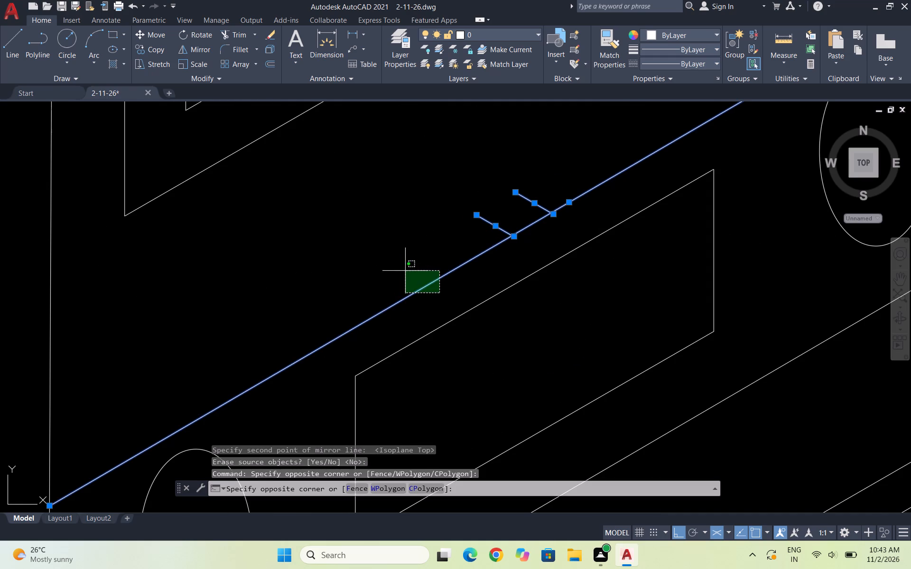
left_click(405, 271, "shift")
left_click_drag(479, 289, 458, 276)
left_click(426, 268)
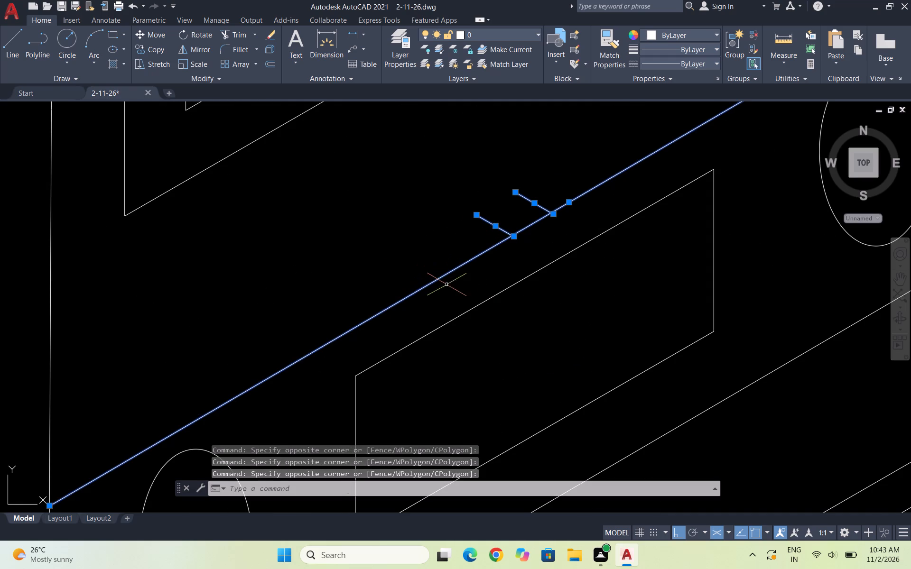
left_click_drag(454, 295, 442, 285, "shift")
left_click(417, 274, "shift")
key("m")
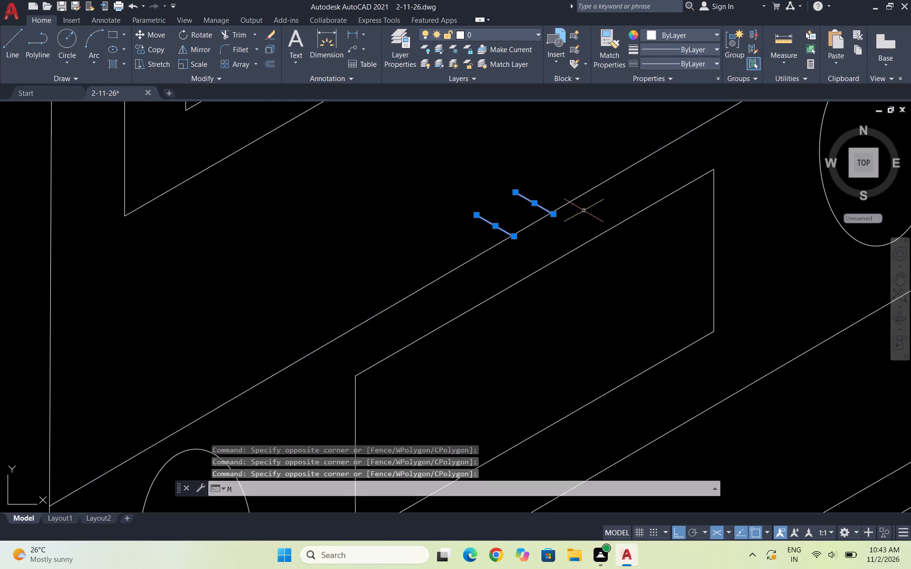
key("Return")
left_click(514, 238)
scroll(463, 221, "down", 4)
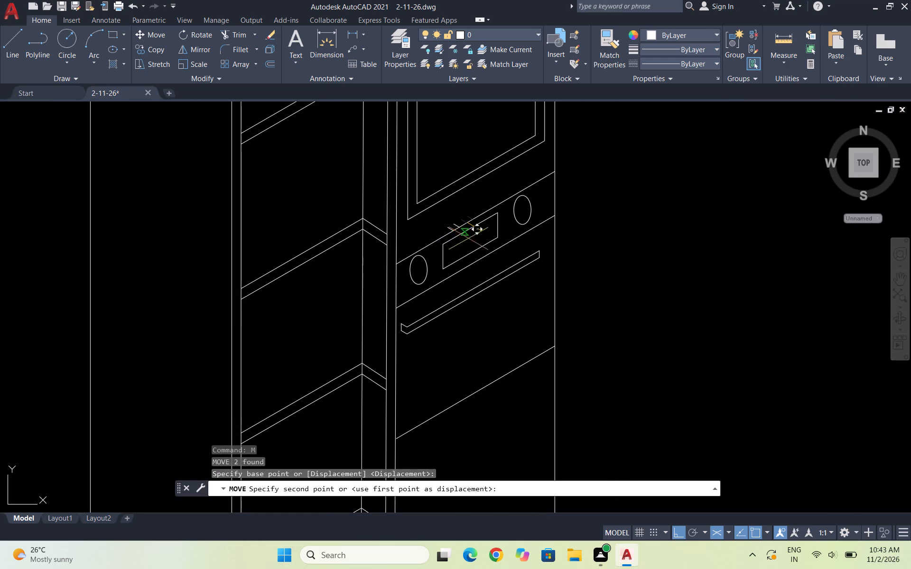
scroll(541, 257, "up", 4)
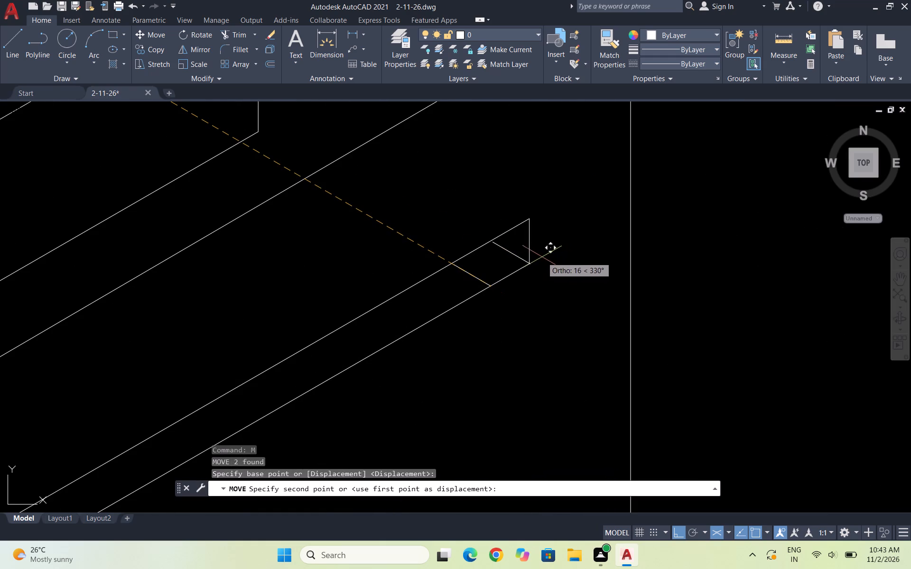
left_click(535, 262)
key("Escape")
Delete the vertical line closing the strip's outer end.
left_click(539, 247)
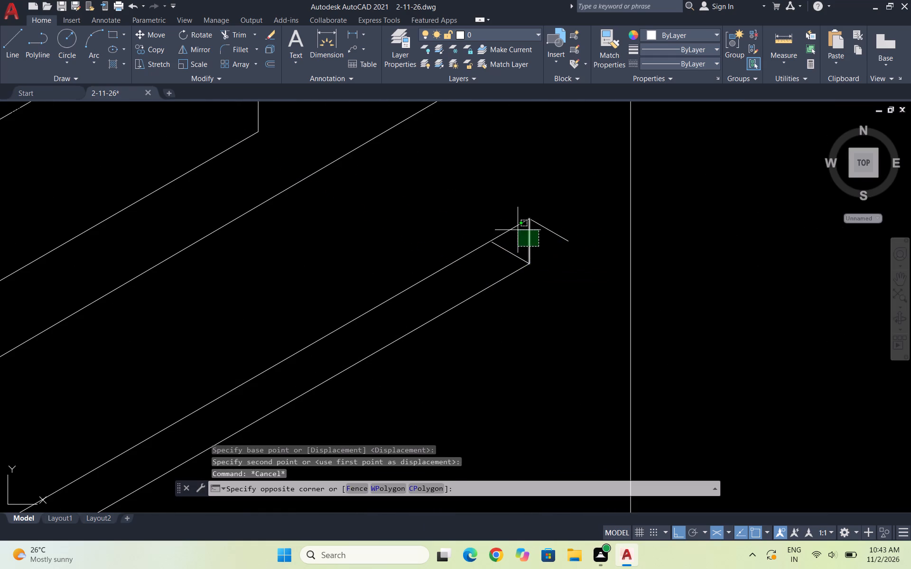
left_click(522, 234)
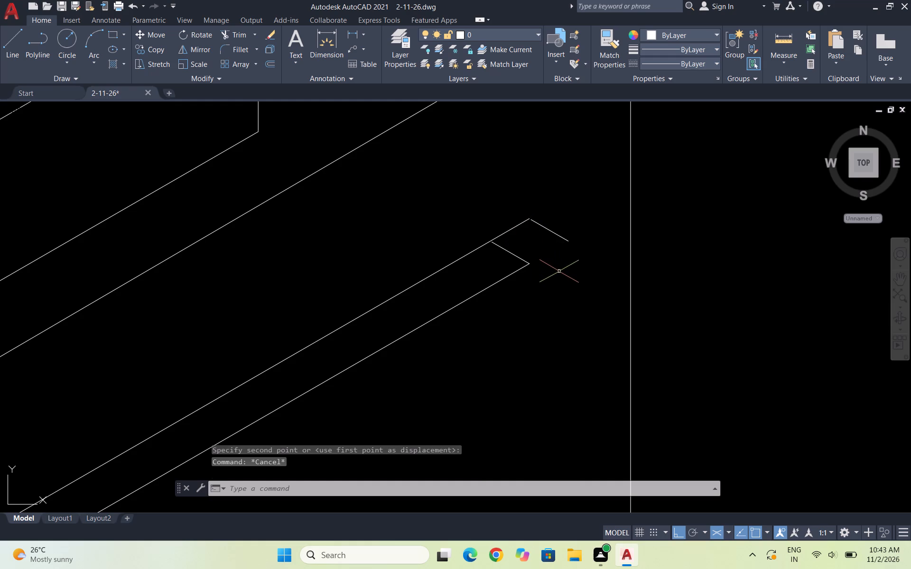
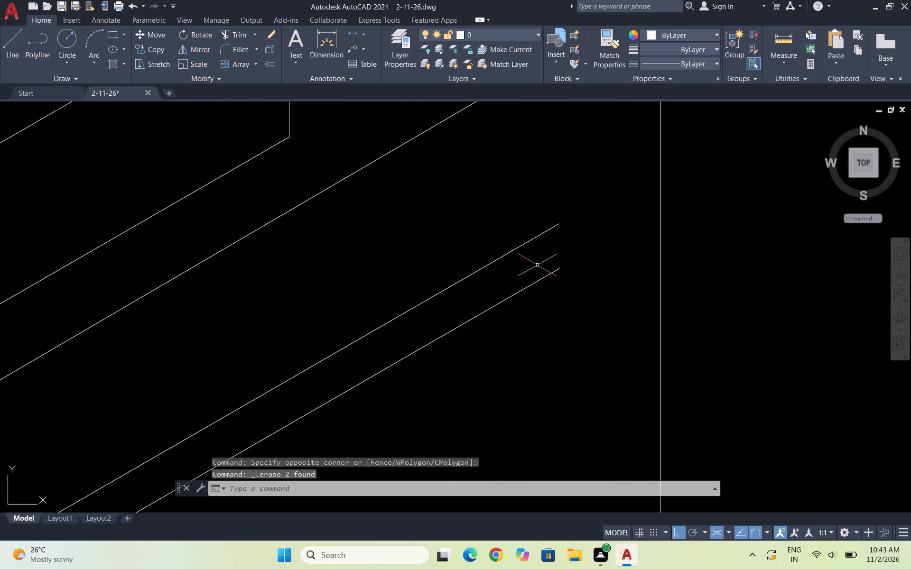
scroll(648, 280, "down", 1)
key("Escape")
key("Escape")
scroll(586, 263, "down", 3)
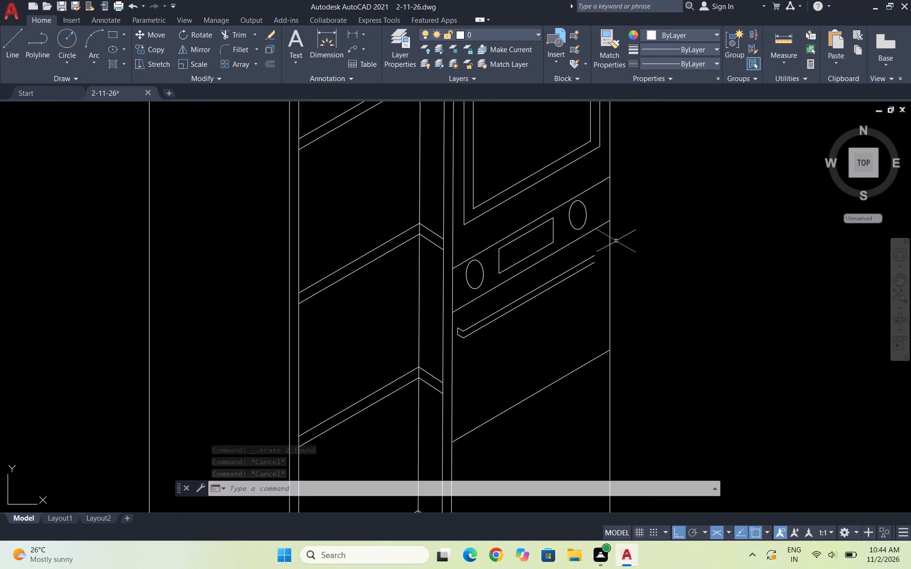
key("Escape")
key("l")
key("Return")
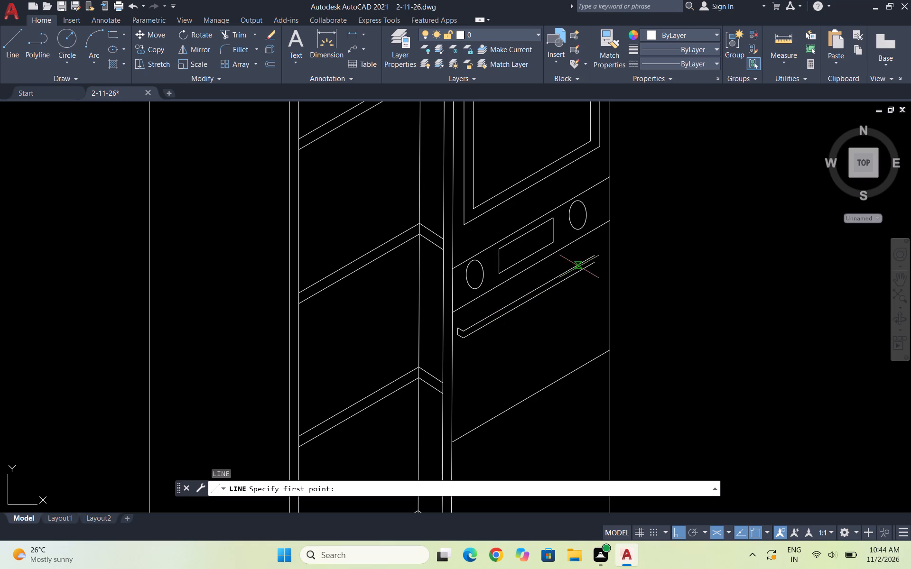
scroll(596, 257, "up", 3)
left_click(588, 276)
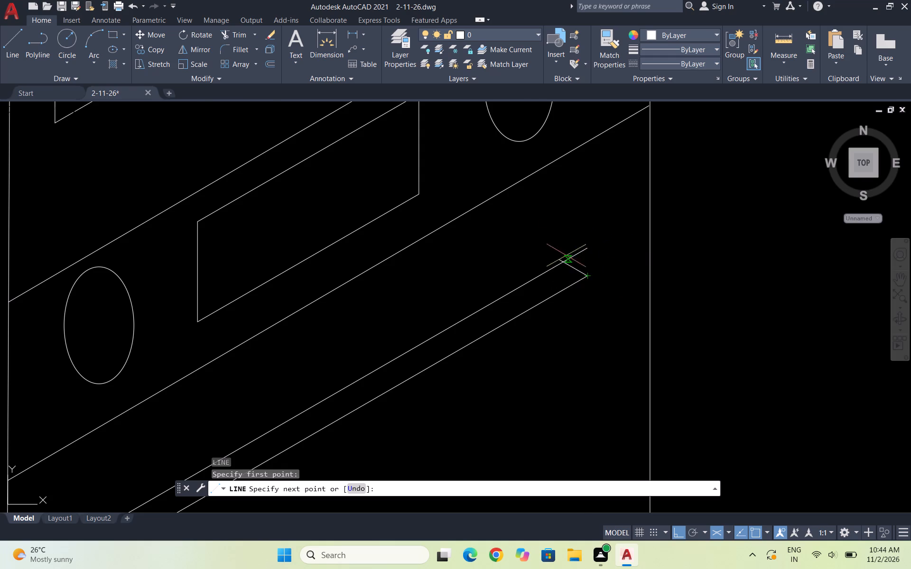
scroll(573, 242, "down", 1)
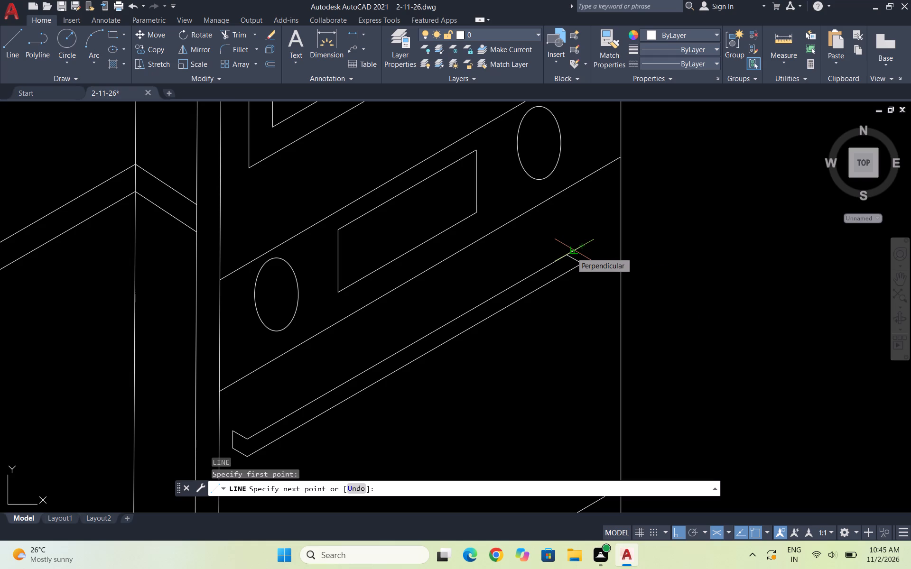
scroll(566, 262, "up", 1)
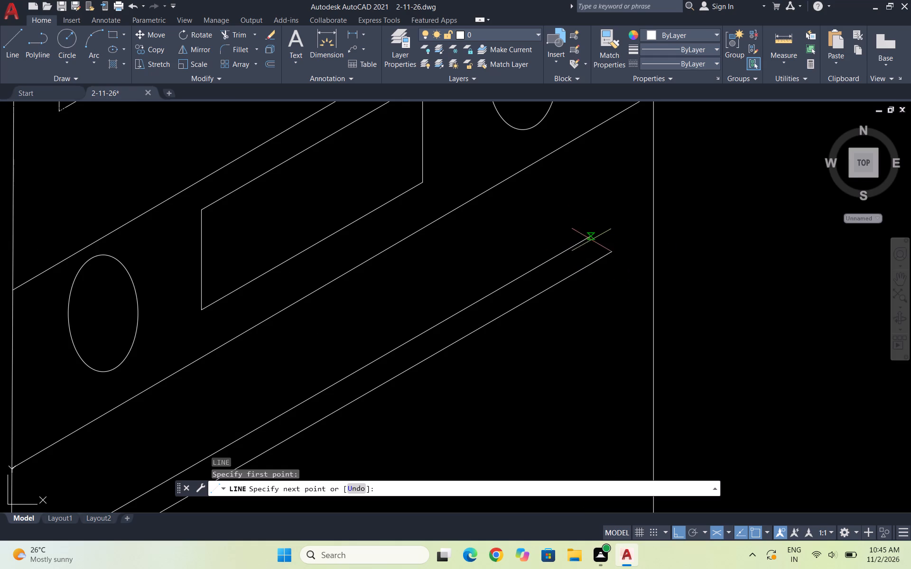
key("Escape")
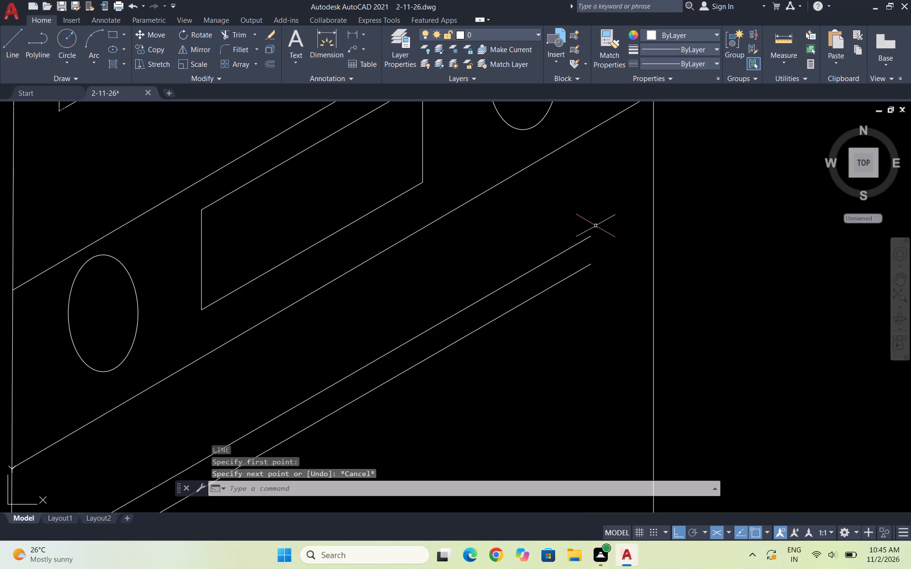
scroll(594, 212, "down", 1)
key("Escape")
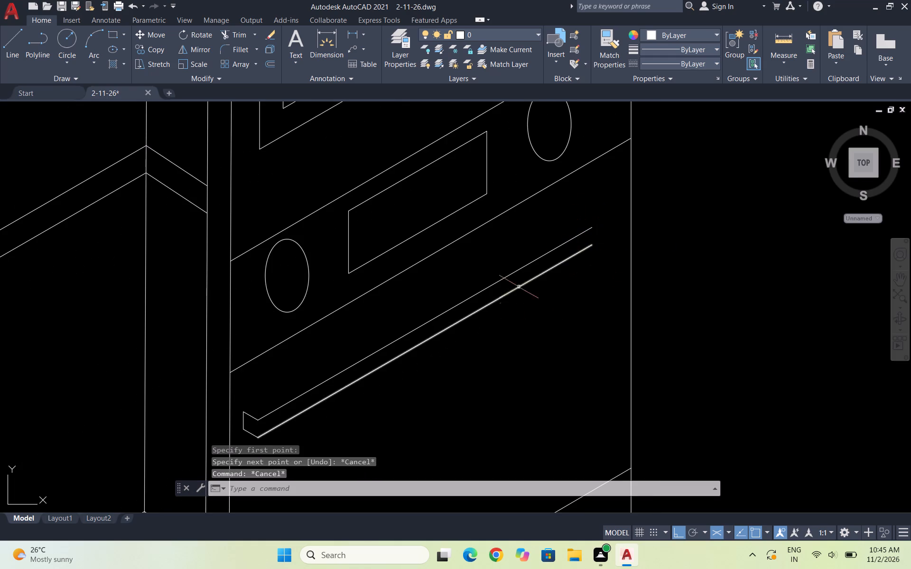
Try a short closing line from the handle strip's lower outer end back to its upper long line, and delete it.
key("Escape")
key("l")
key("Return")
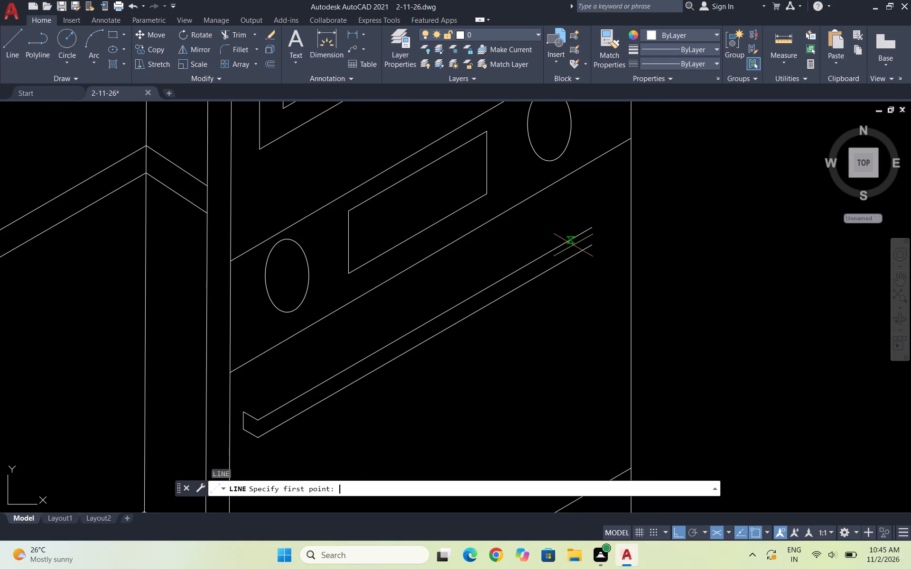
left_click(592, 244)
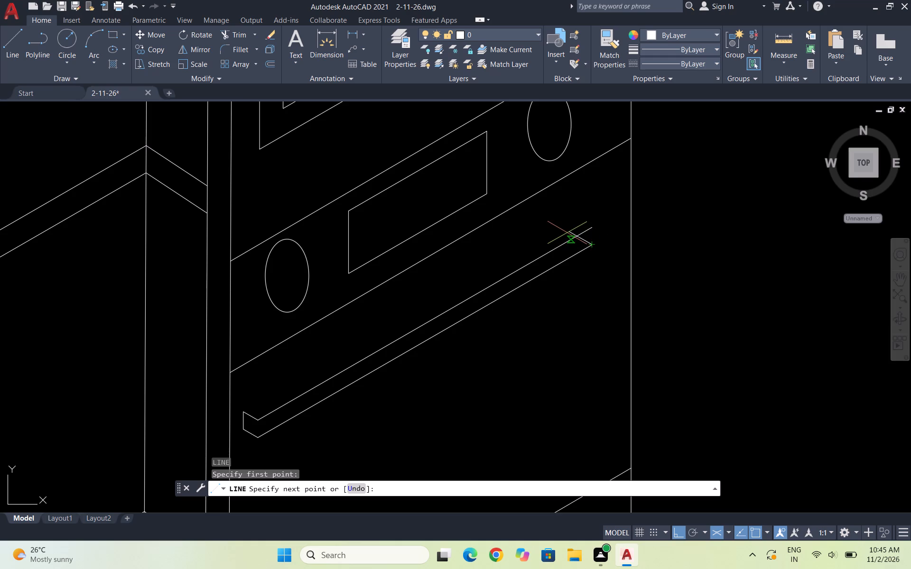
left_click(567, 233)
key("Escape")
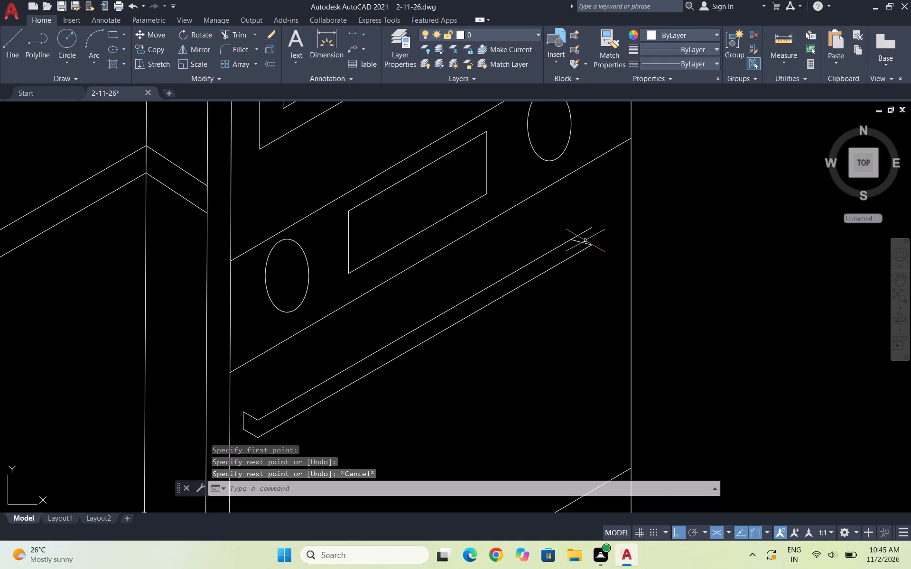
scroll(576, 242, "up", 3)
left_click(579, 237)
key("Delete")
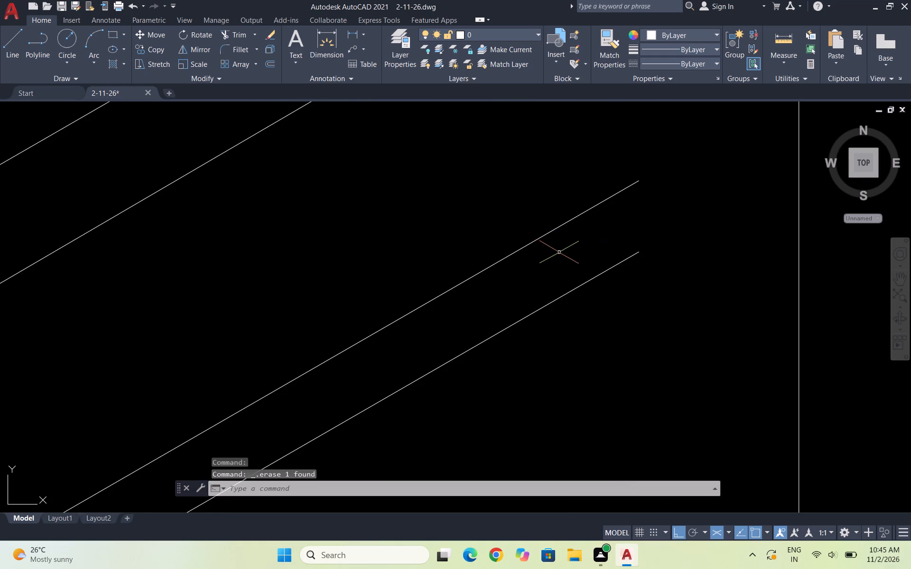
Copy the divider-side end cap's two short sloped lines from their lower corner to the outer end of the strip's lower long line.
scroll(607, 214, "down", 2)
scroll(394, 309, "down", 3)
scroll(352, 337, "up", 3)
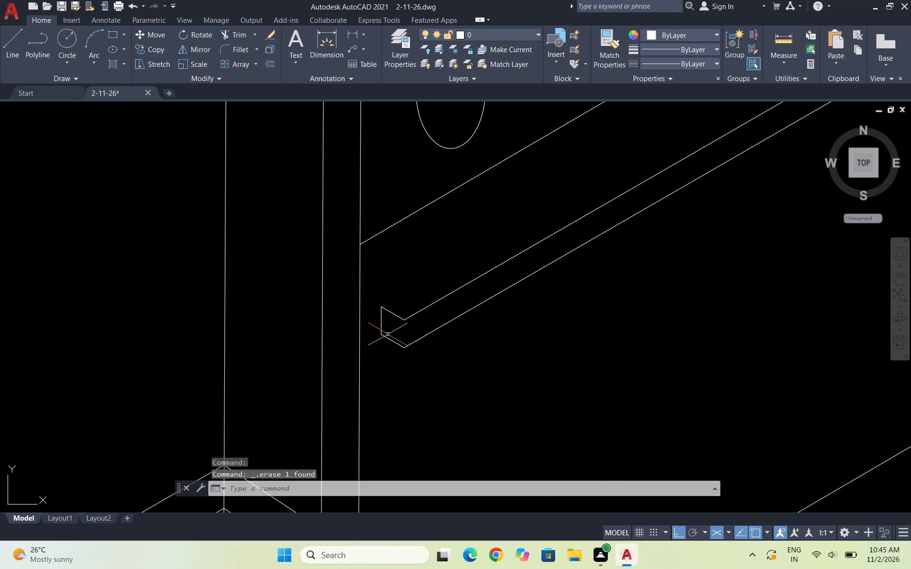
scroll(395, 339, "up", 1)
key("Escape")
left_click(390, 353)
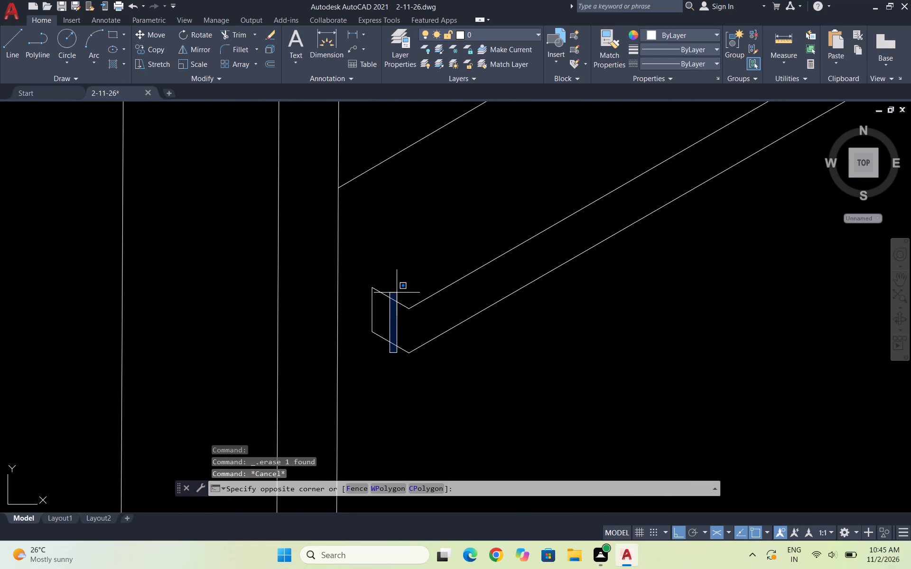
left_click(397, 293)
left_click(399, 293)
left_click(386, 360)
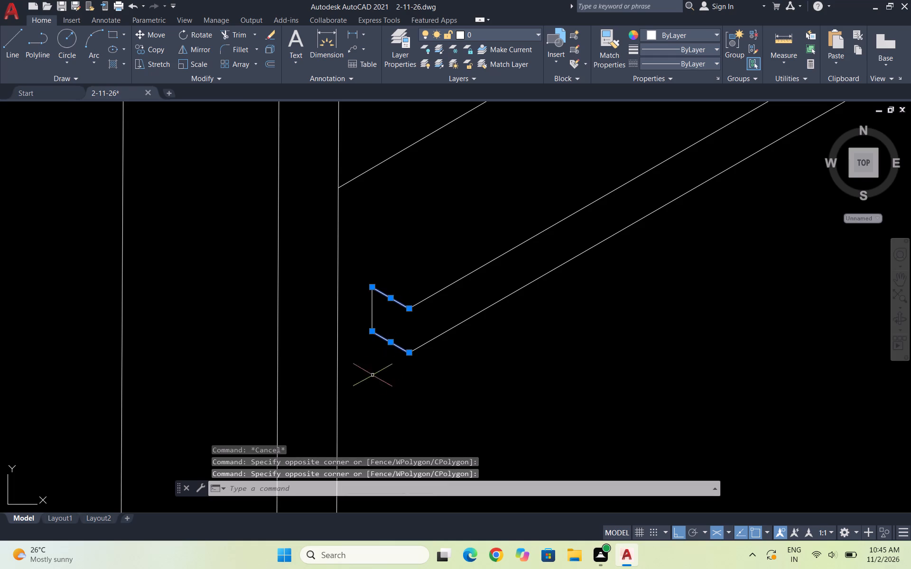
key("c")
key("o")
key("Return")
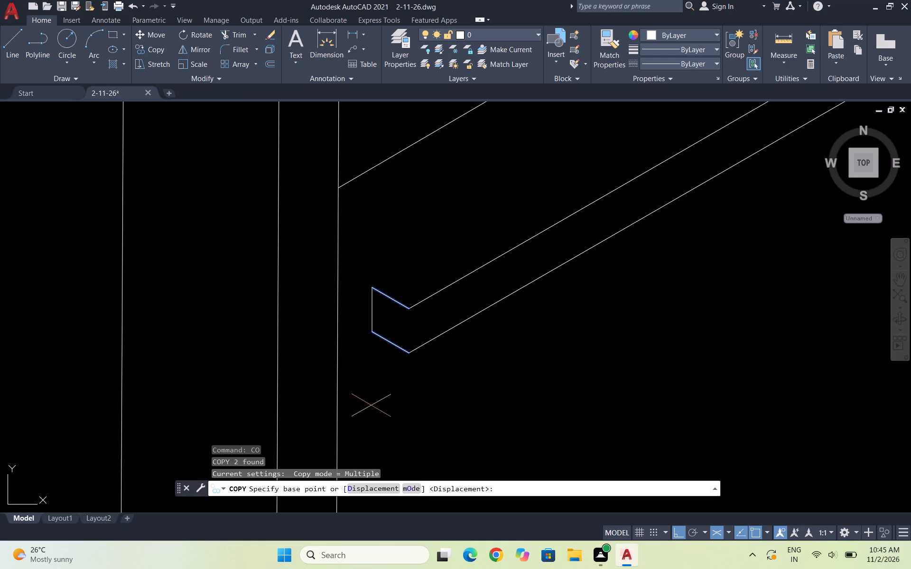
left_click(405, 353)
scroll(391, 359, "down", 3)
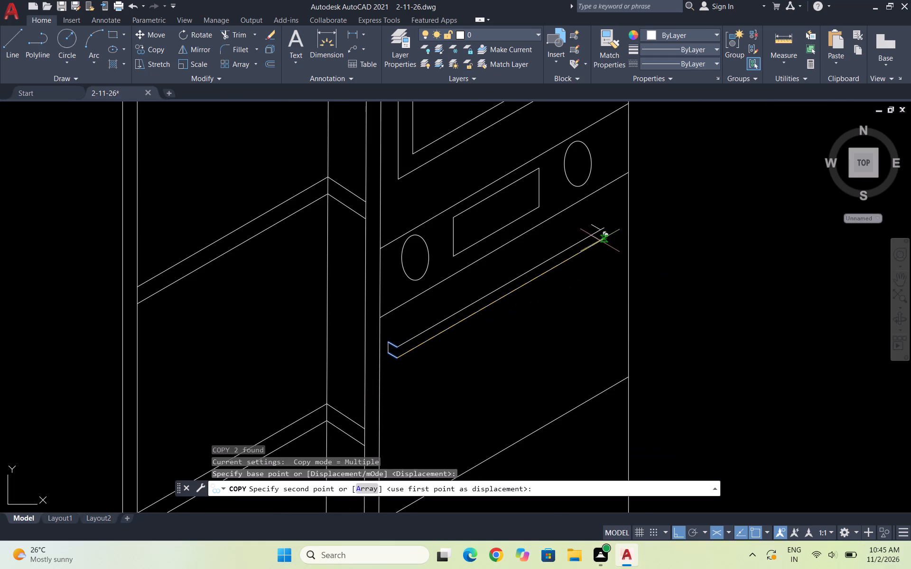
scroll(600, 240, "up", 3)
left_click(614, 232)
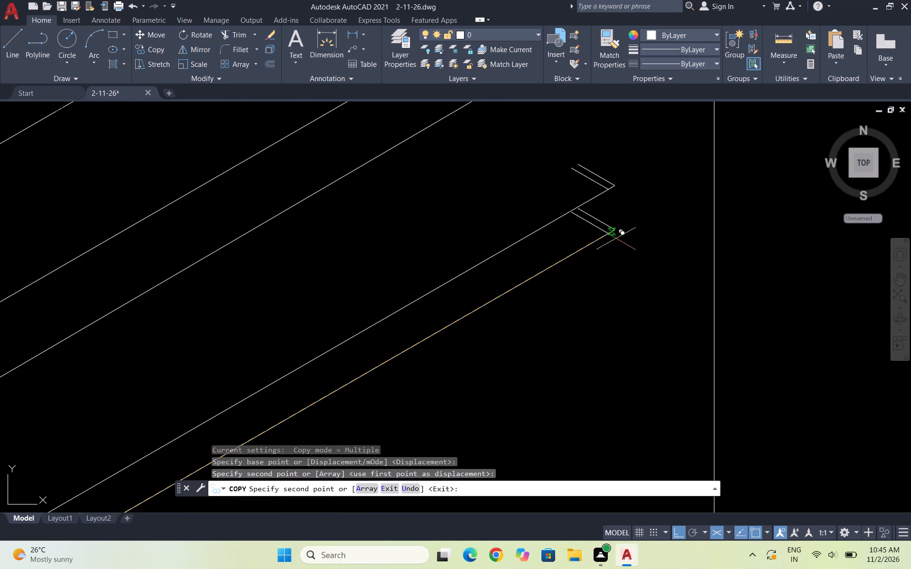
key("Escape")
scroll(647, 208, "down", 2)
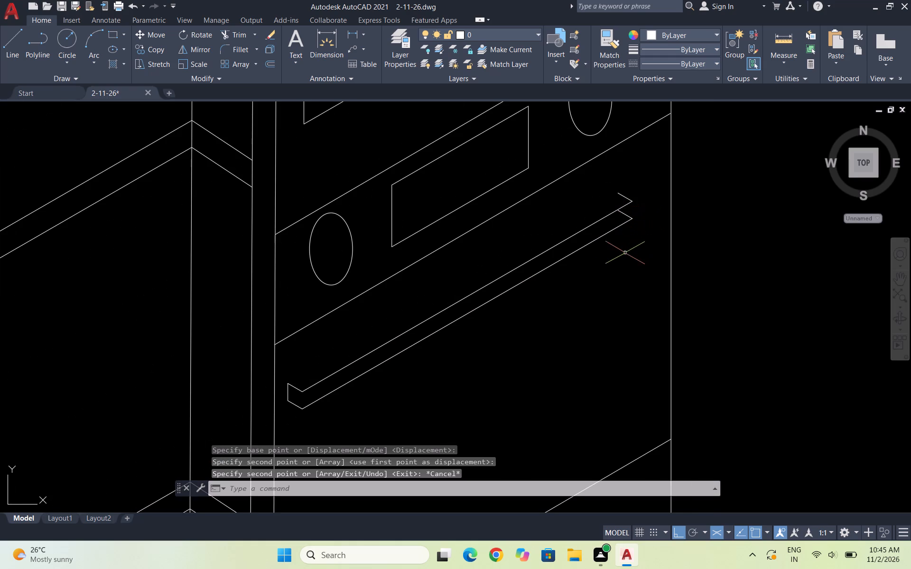
Draw a vertical line joining the outer ends of the strip's upper and lower long lines.
key("l")
key("Return")
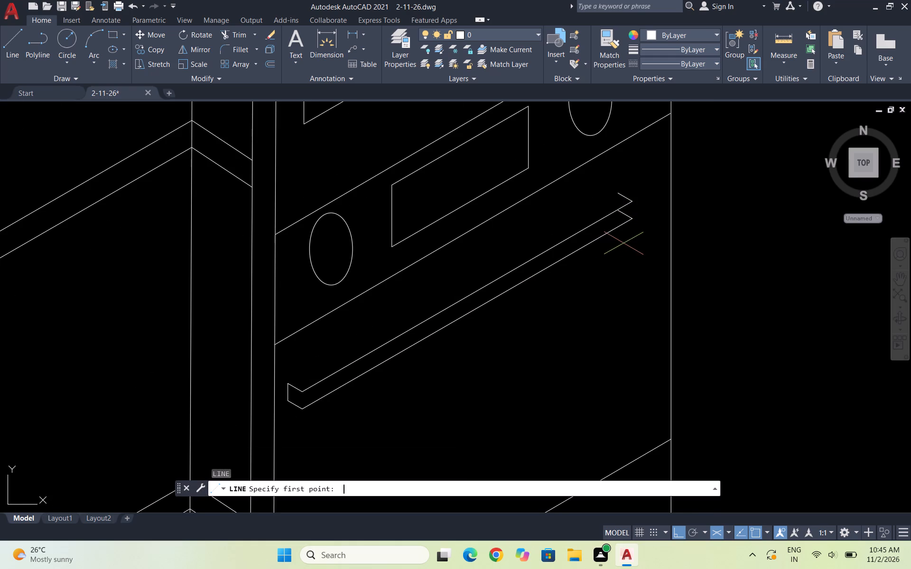
scroll(628, 215, "up", 2)
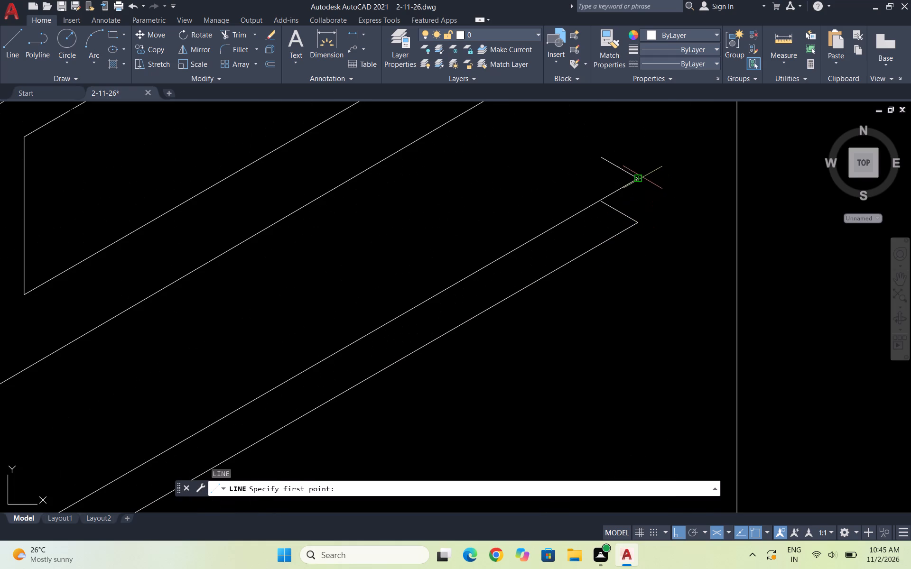
left_click(639, 181)
left_click(636, 221)
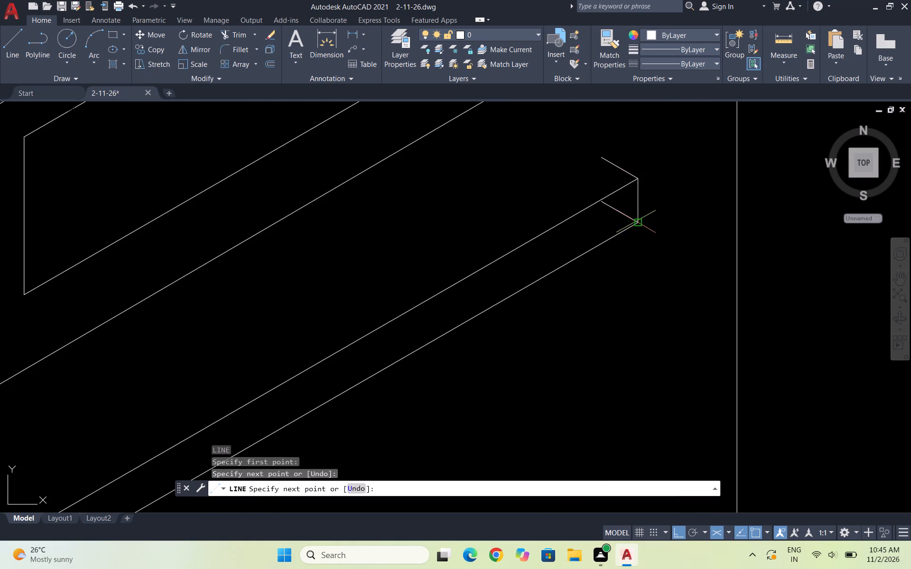
key("Escape")
Delete the lower of the two copied short sloped lines at the strip's outer end.
left_click(628, 211)
left_click(619, 223)
left_click(627, 159)
left_click(591, 180)
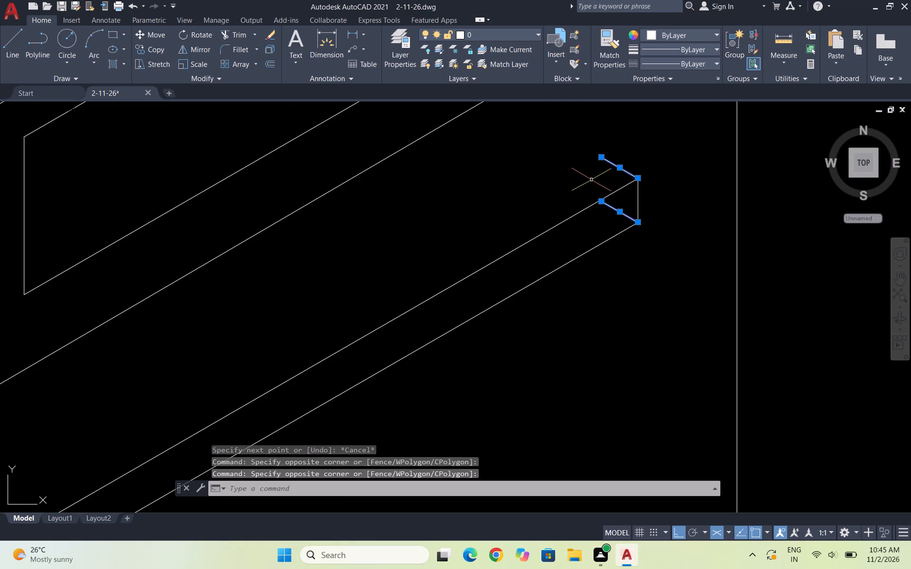
key("Escape")
left_click(628, 205)
left_click(606, 223)
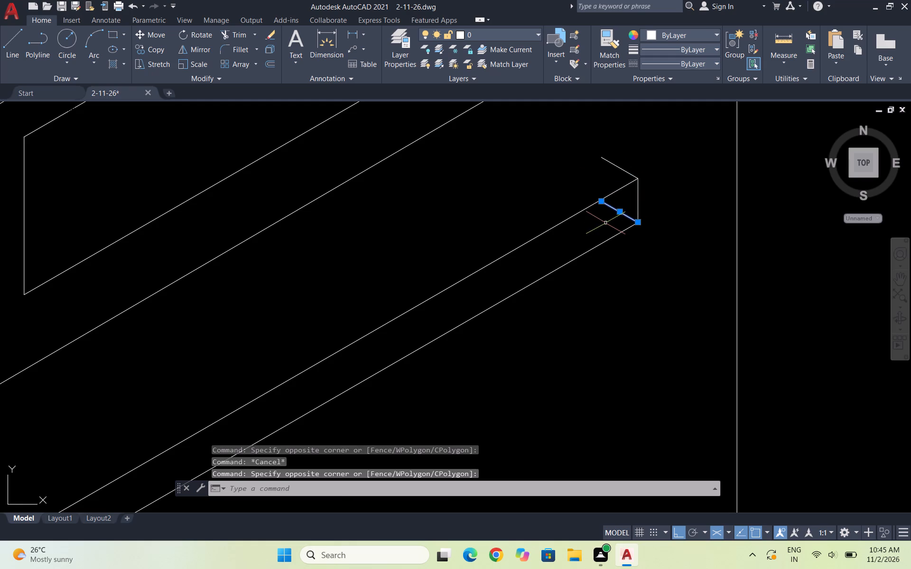
key("Delete")
scroll(631, 188, "down", 4)
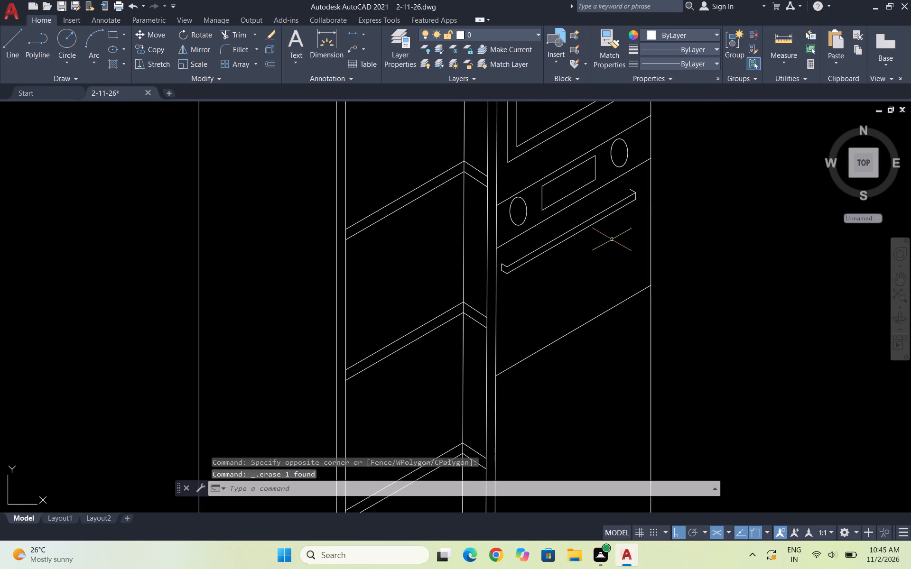
Copy the remaining short sloped line at the outer end from the vertical line's top endpoint to its bottom endpoint.
scroll(627, 189, "up", 3)
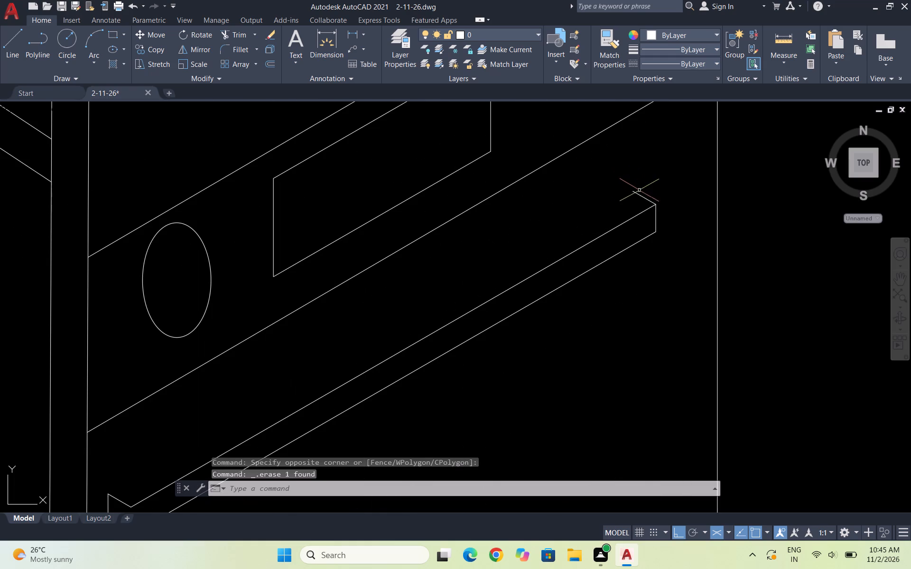
left_click(641, 195)
left_click(640, 199)
key("c")
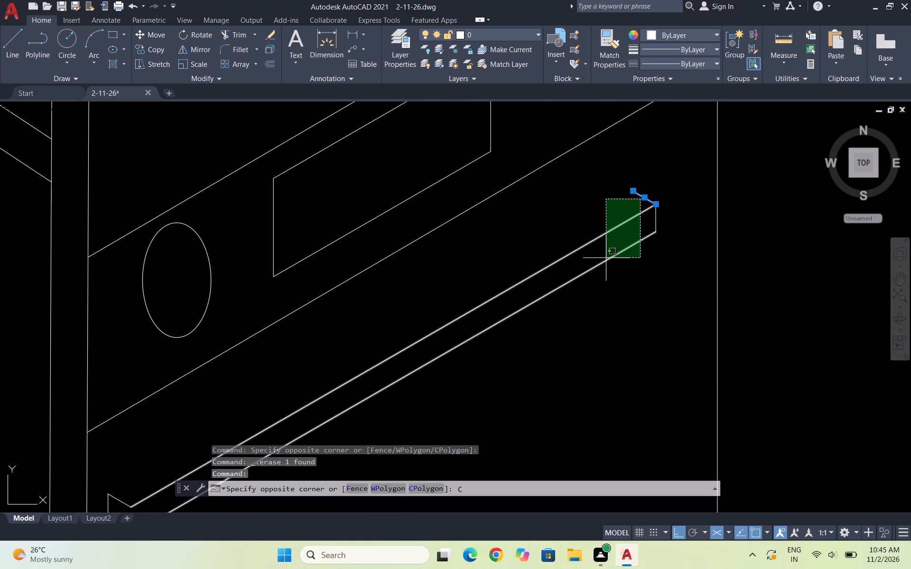
key("o")
key("Return")
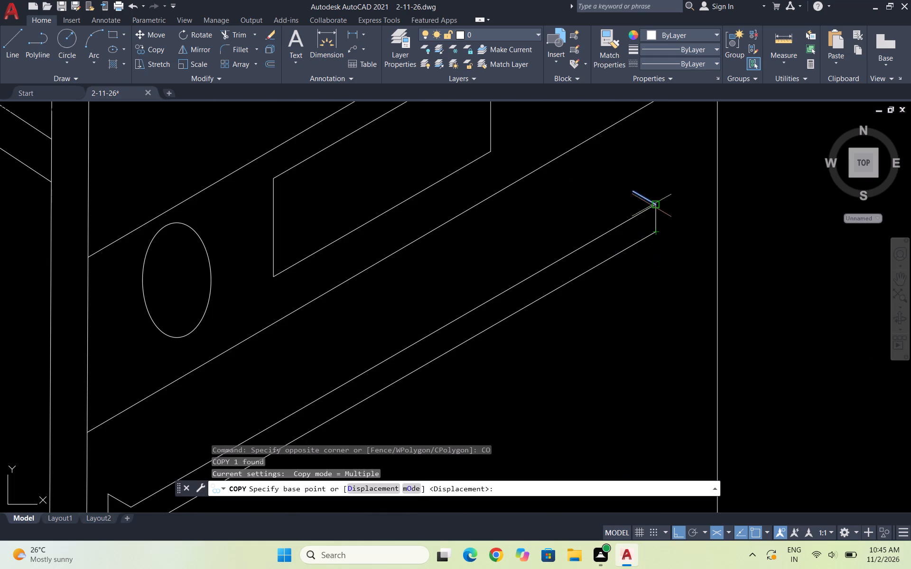
left_click(658, 203)
left_click(659, 229)
key("Escape")
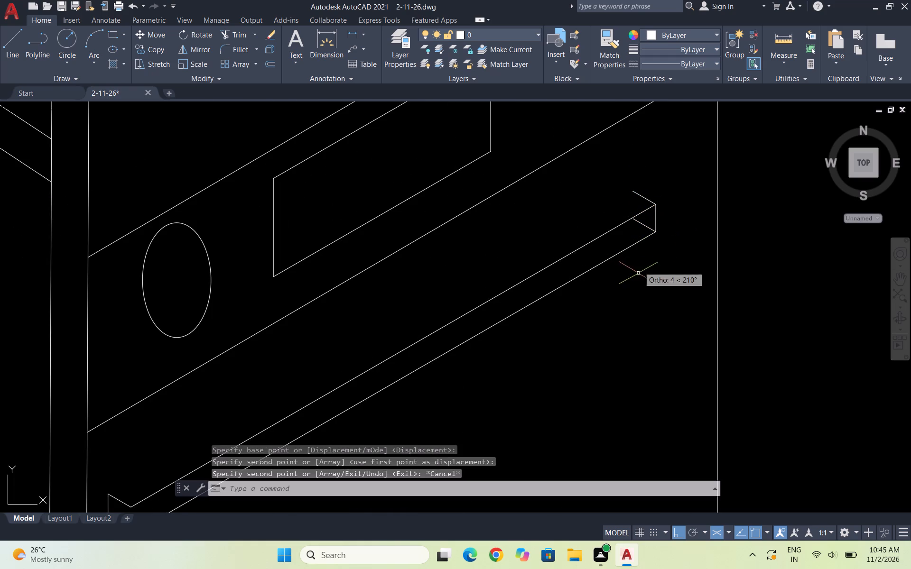
Draw a vertical line from the upper short sloped line's inner end down to the lower short sloped line's inner end.
key("Escape")
key("l")
key("Return")
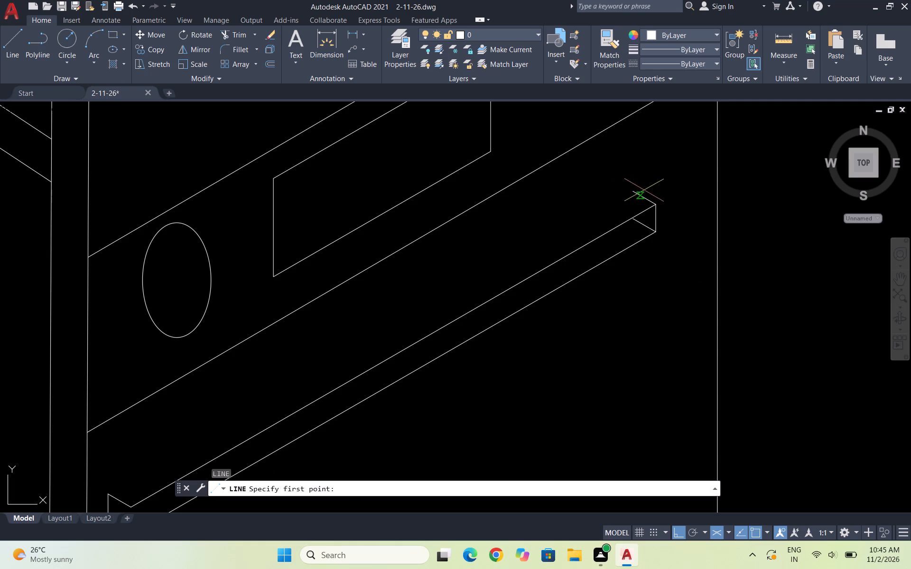
left_click(634, 195)
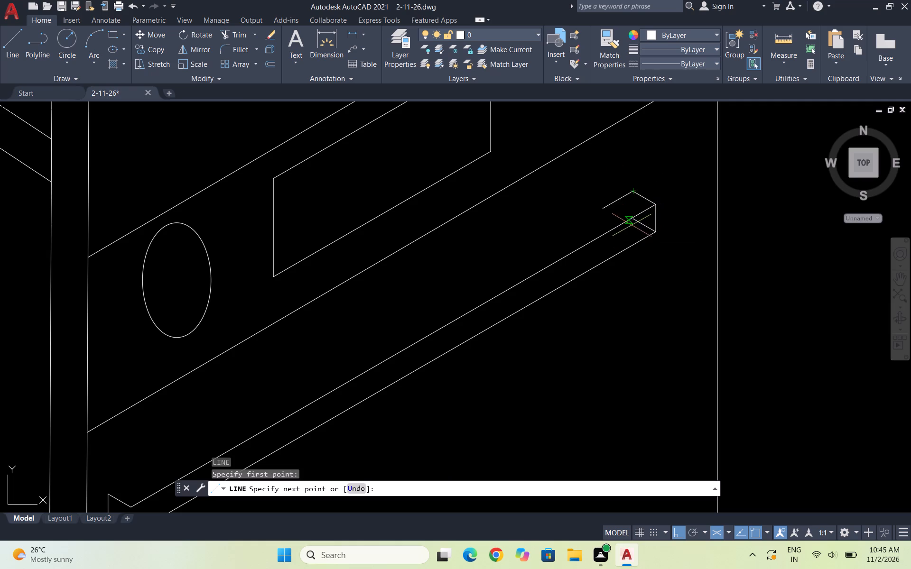
scroll(649, 220, "up", 5)
left_click(467, 204)
scroll(483, 211, "down", 5)
key("Escape")
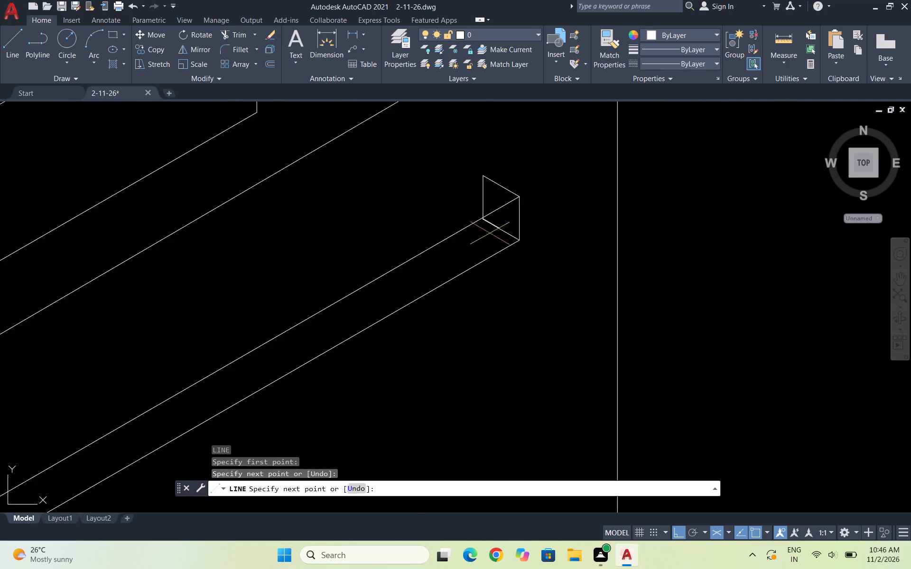
Trim the piece of the strip's upper long line that runs inside the outer end cap.
scroll(507, 215, "up", 1)
key("t")
key("r")
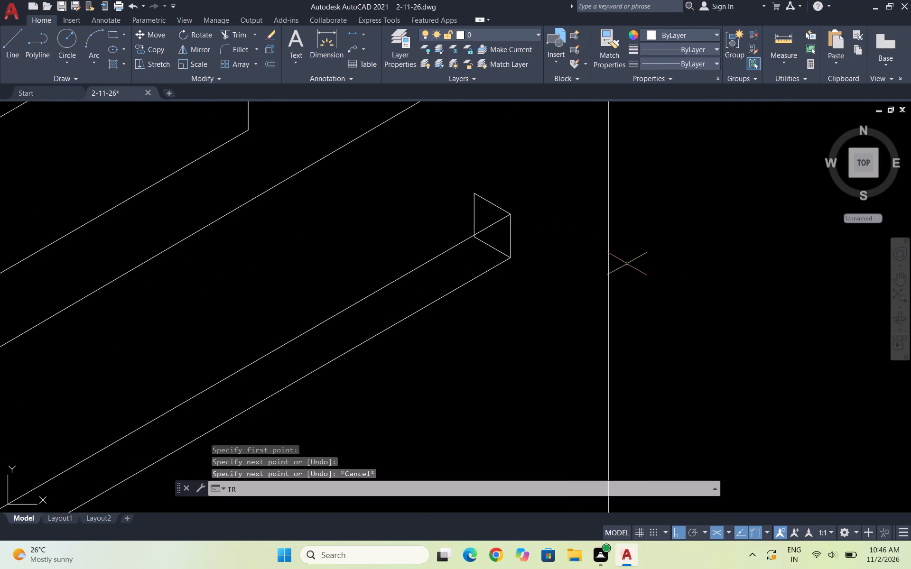
key("Return")
left_click(499, 222)
scroll(558, 226, "down", 2)
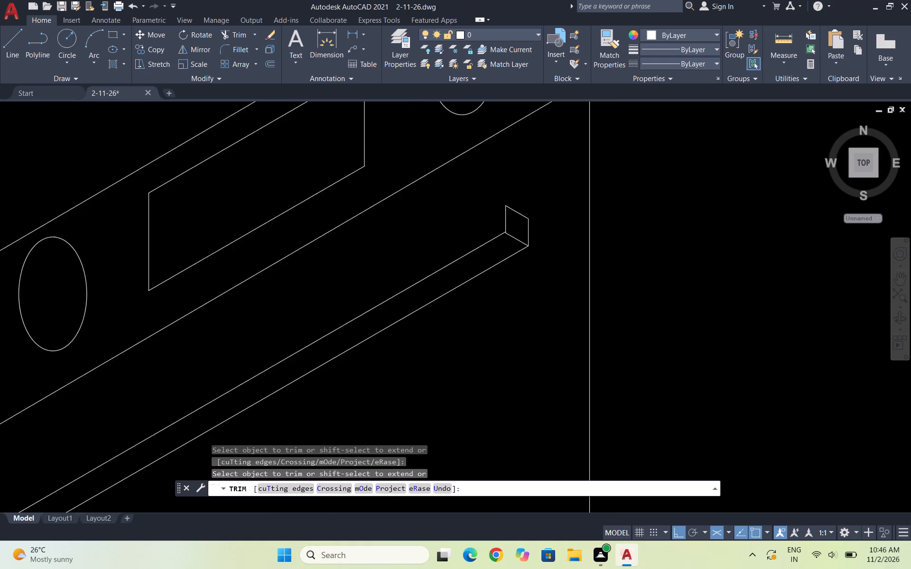
scroll(559, 221, "down", 1)
scroll(615, 219, "down", 1)
scroll(574, 213, "up", 3)
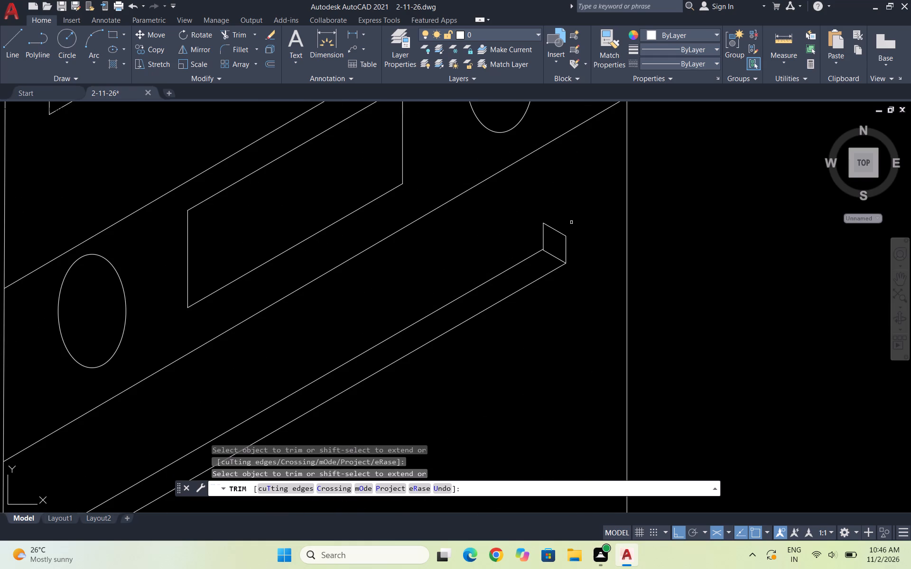
scroll(534, 263, "up", 2)
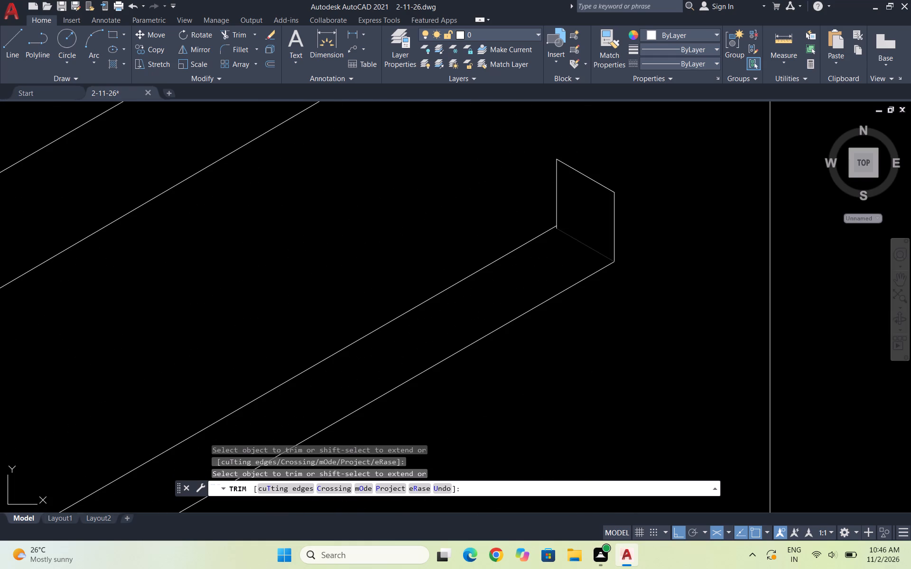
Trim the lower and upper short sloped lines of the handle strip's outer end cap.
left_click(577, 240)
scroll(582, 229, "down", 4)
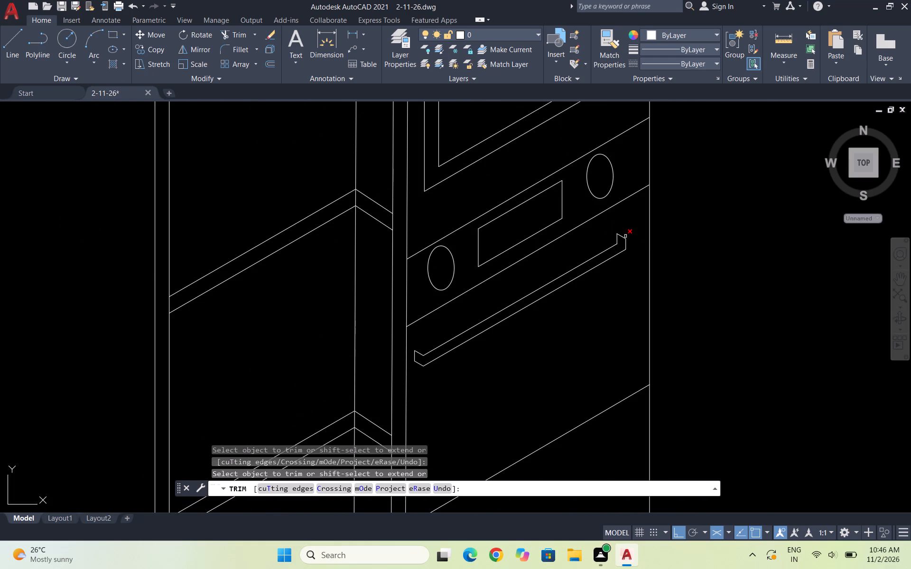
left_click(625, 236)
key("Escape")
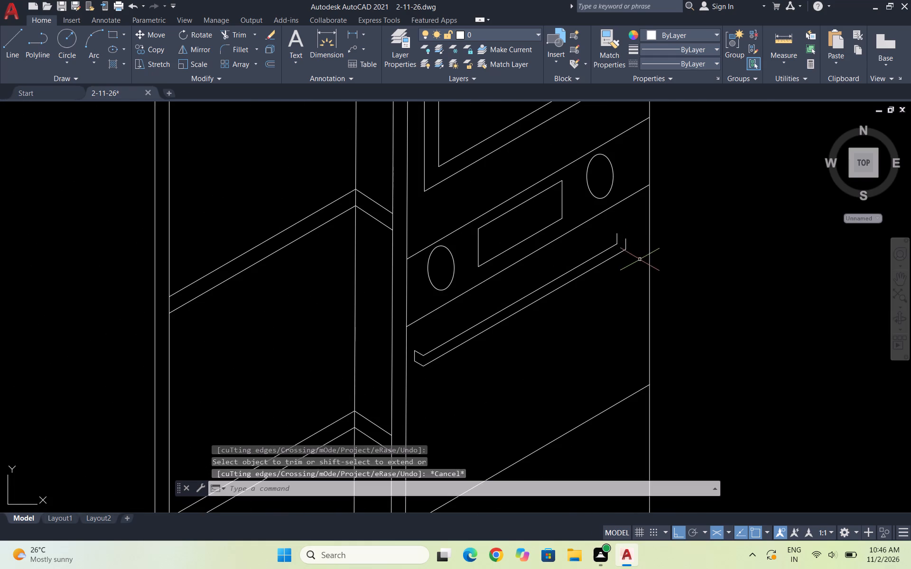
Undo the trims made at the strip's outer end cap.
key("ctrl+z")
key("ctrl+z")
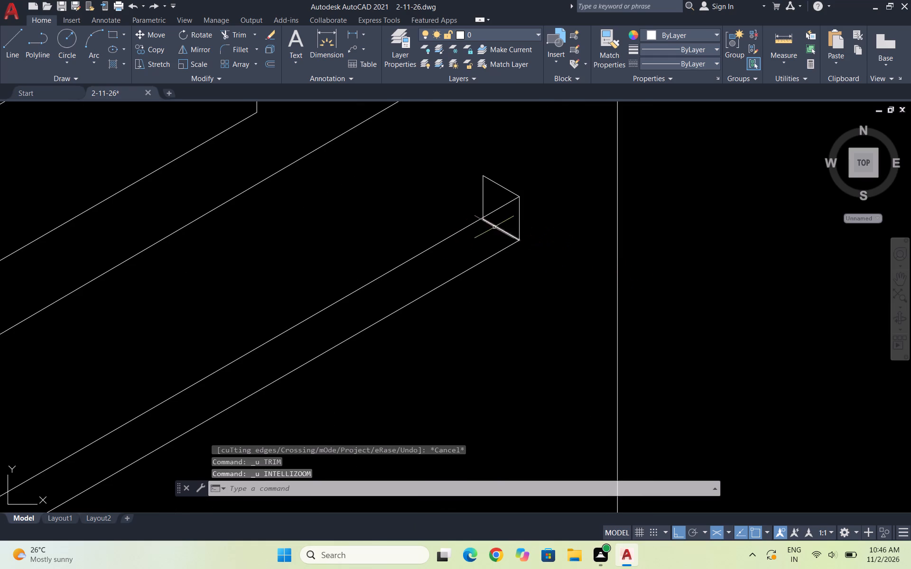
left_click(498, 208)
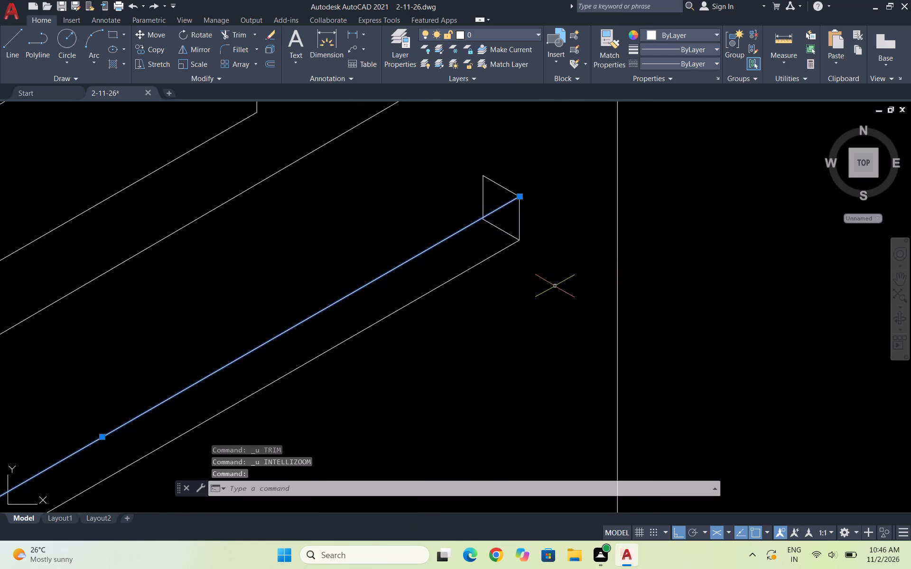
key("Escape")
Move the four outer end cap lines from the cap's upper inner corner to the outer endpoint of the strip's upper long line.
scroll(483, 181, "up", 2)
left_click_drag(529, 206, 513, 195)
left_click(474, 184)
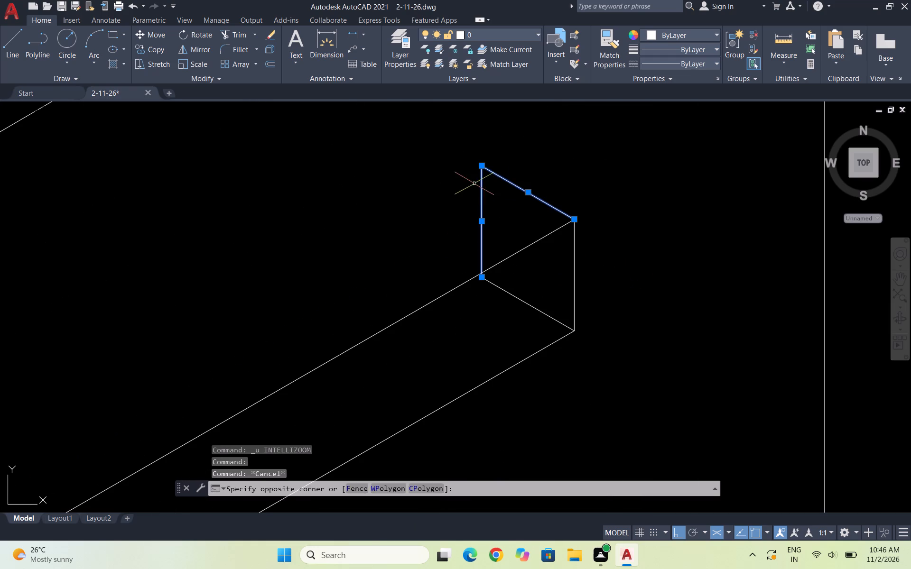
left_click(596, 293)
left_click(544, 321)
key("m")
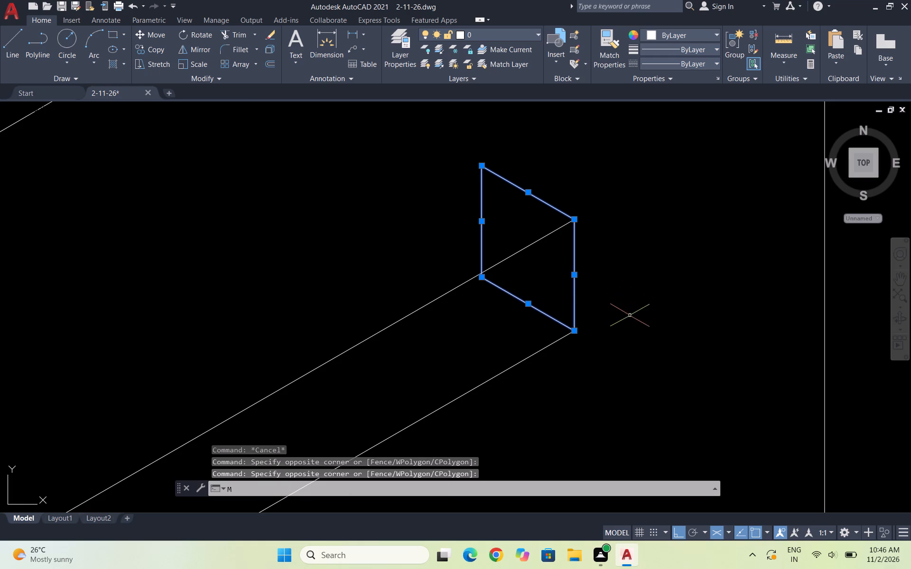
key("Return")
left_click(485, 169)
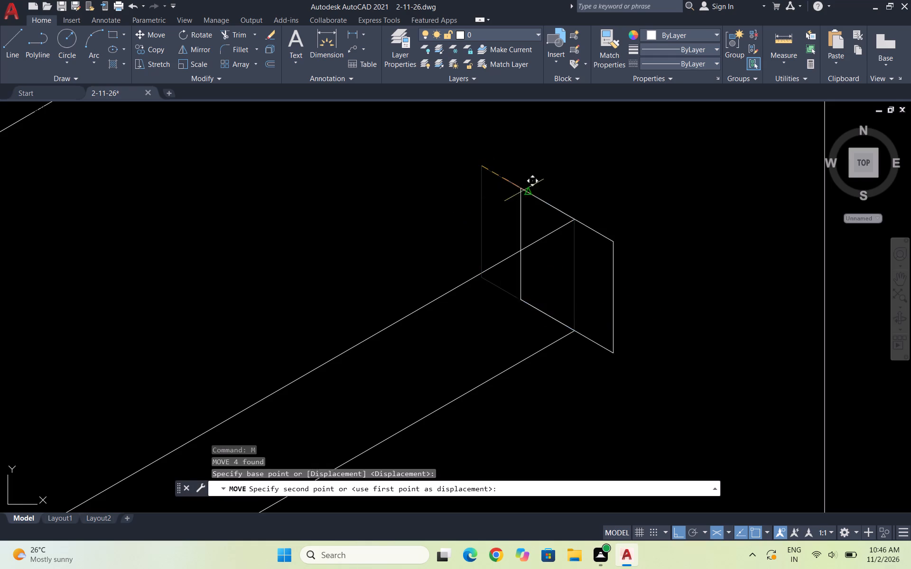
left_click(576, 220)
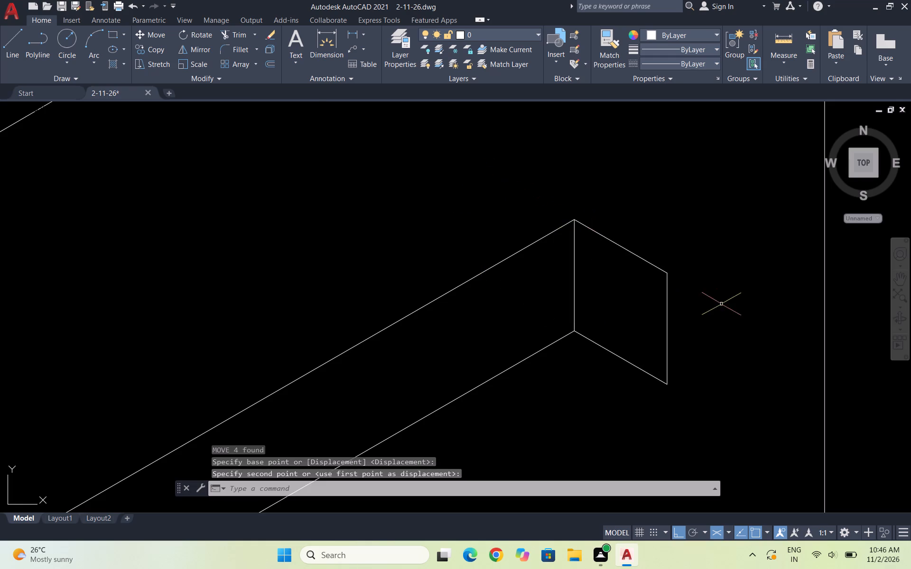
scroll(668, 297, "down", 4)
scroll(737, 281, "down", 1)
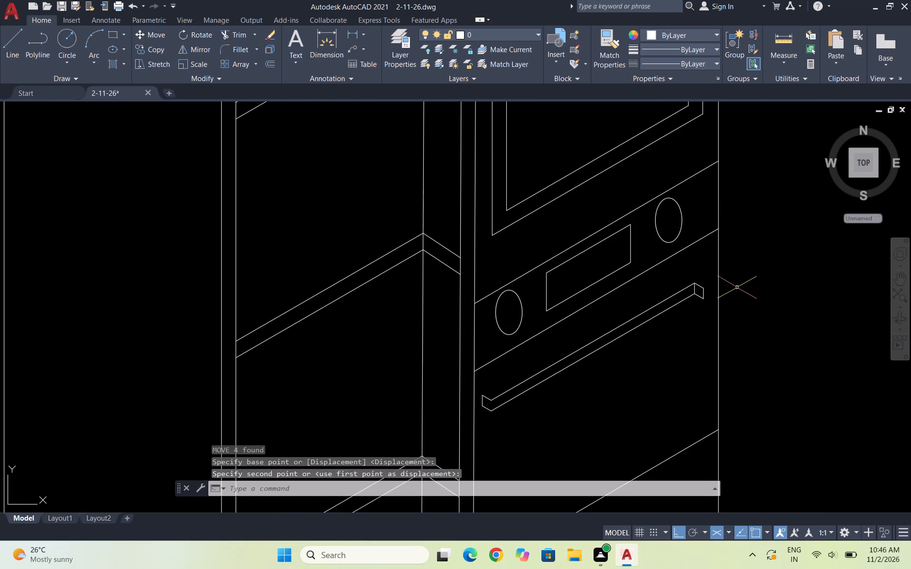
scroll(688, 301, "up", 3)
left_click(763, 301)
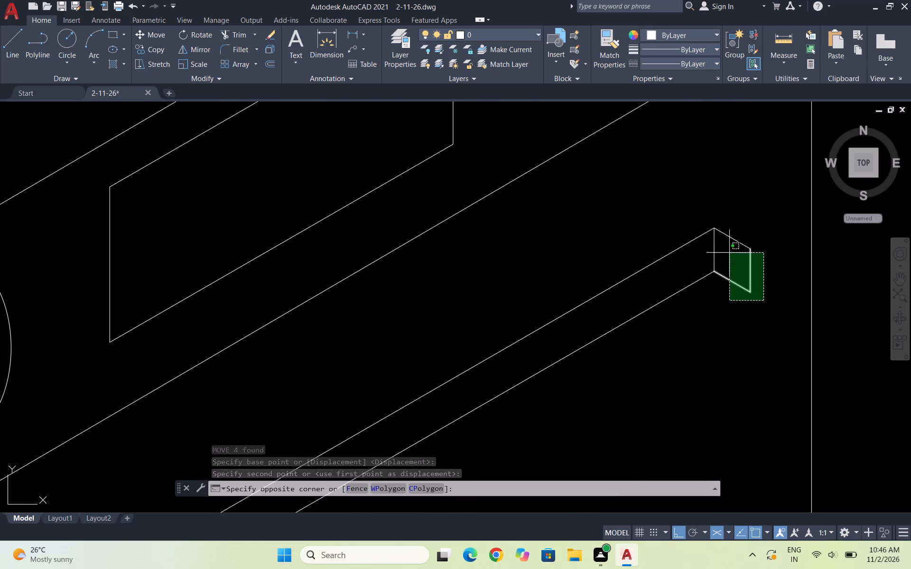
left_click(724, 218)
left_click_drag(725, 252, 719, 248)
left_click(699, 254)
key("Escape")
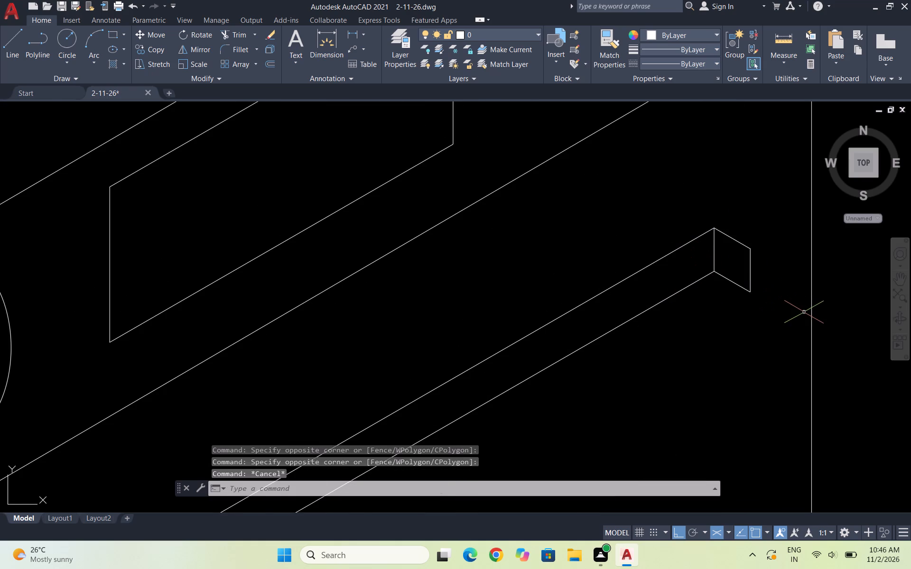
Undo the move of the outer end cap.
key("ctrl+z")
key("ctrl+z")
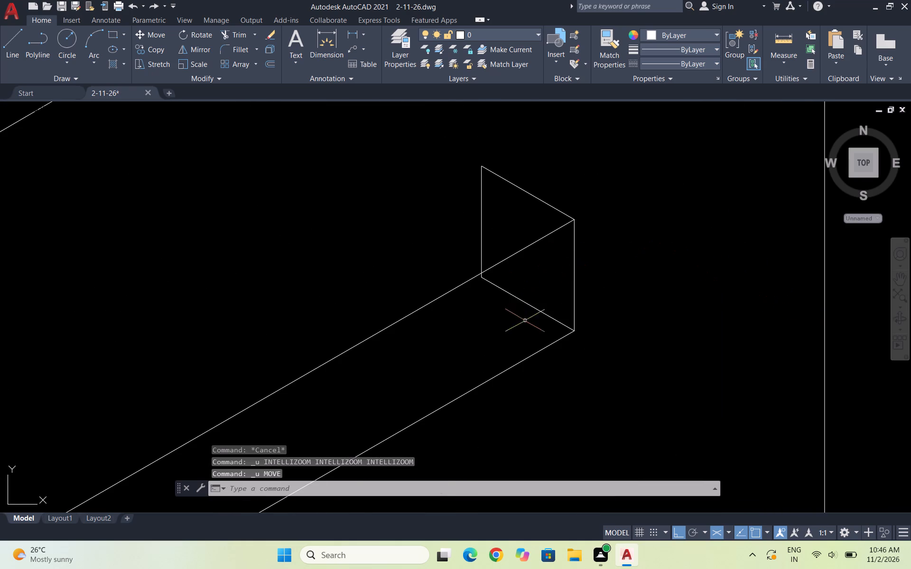
Trim the upper long line's piece inside the outer end cap and the cap's lower short sloped line.
type("TR")
key("Return")
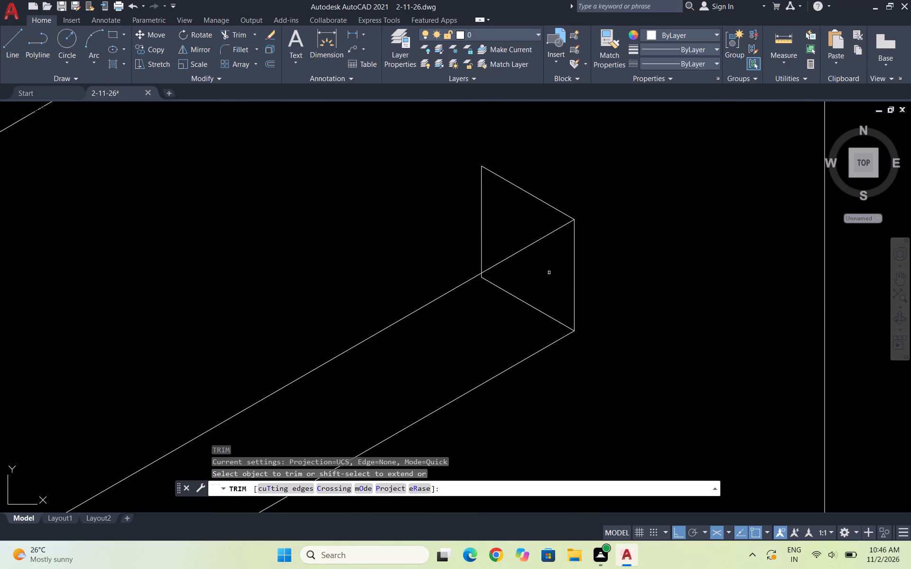
left_click_drag(541, 282, 498, 310)
left_click_drag(523, 241, 530, 266)
scroll(619, 205, "down", 2)
scroll(617, 247, "down", 1)
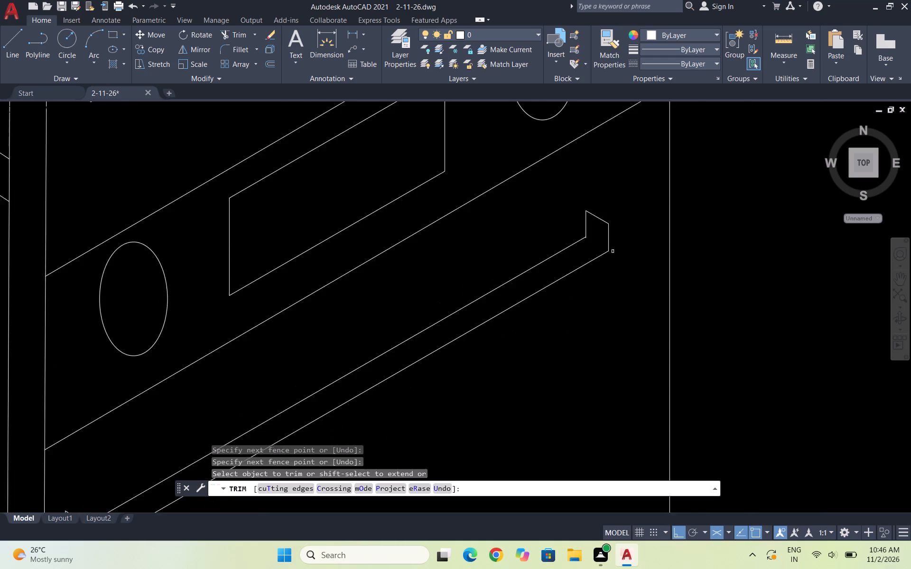
scroll(613, 251, "down", 1)
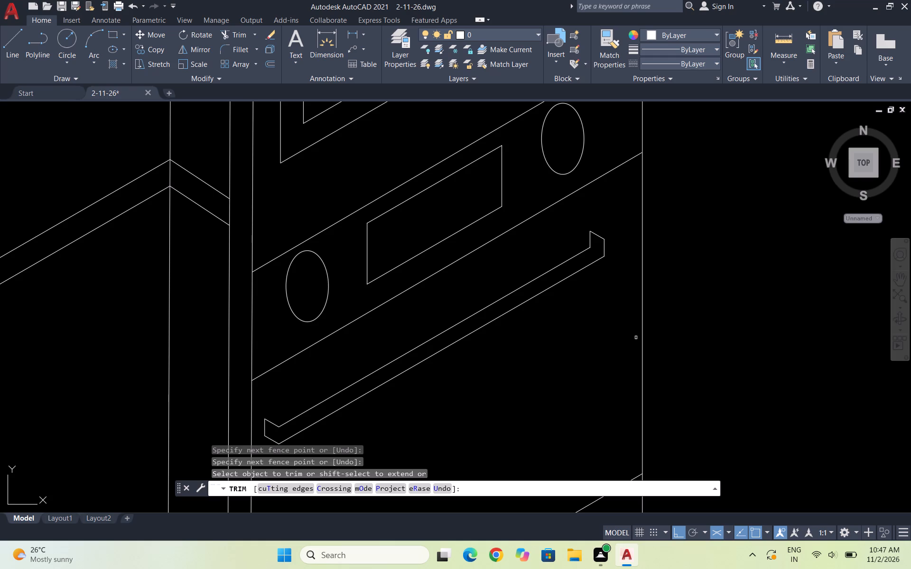
Trim away the outer end cap's two vertical lines and upper sloped line, leaving only the strip's two long lines there.
scroll(595, 258, "up", 1)
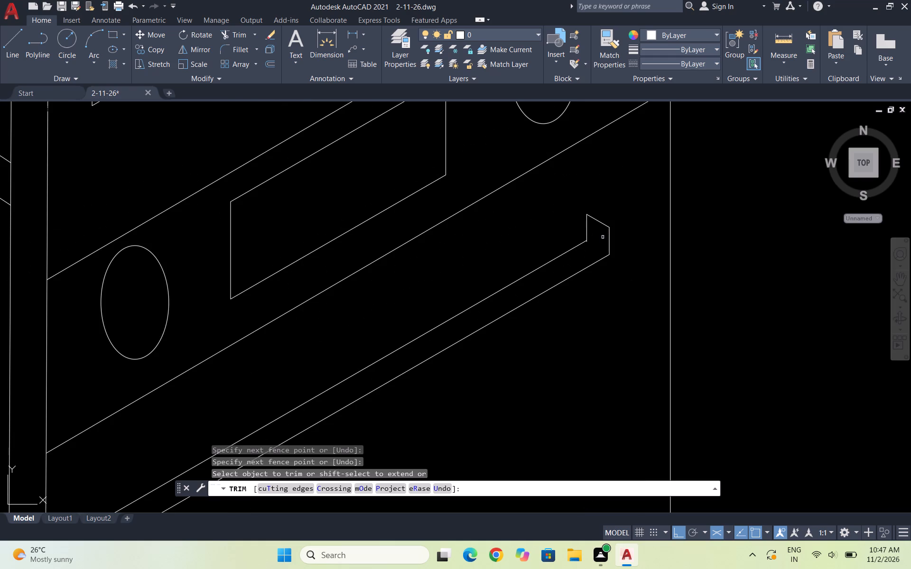
left_click_drag(575, 229, 590, 233)
left_click(634, 244)
left_click_drag(608, 219, 601, 234)
scroll(581, 249, "up", 2)
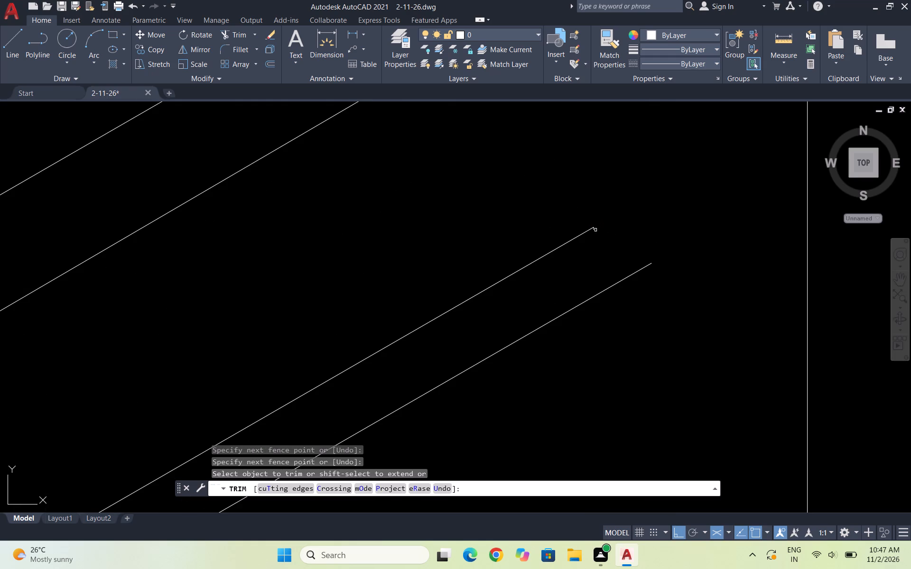
left_click(595, 229)
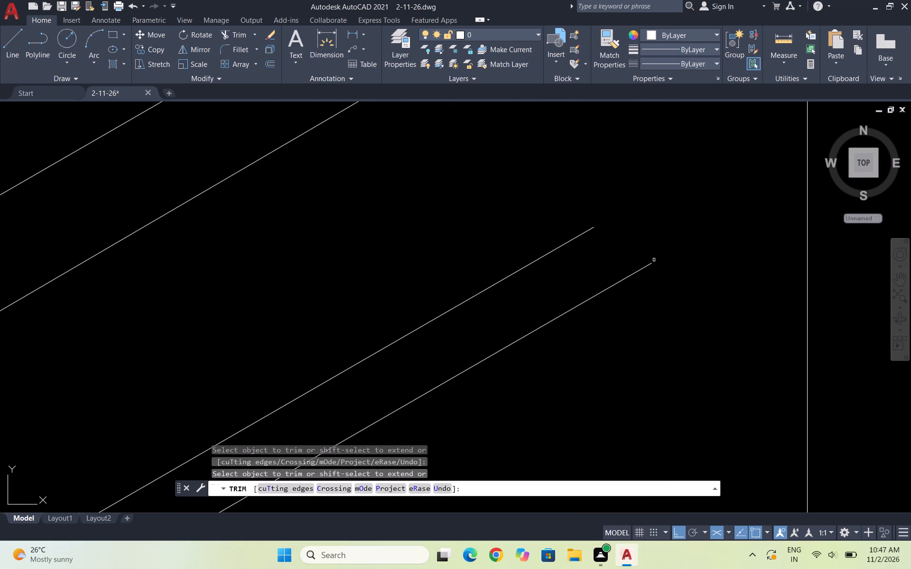
key("Escape")
key("Escape")
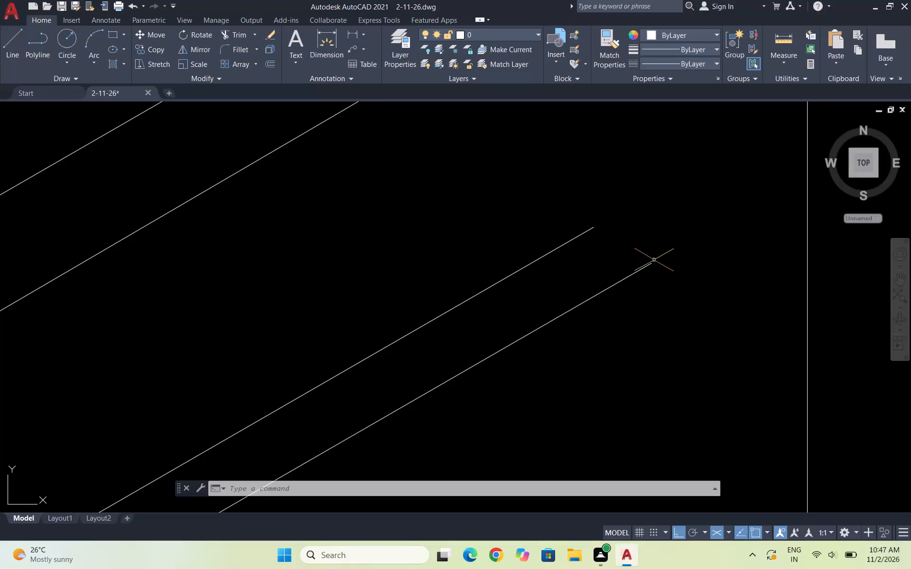
key("Escape")
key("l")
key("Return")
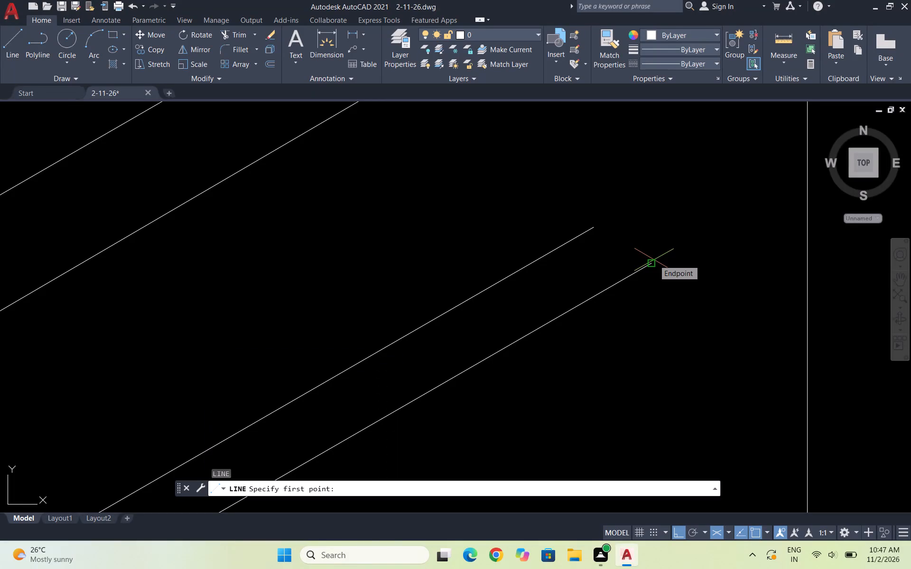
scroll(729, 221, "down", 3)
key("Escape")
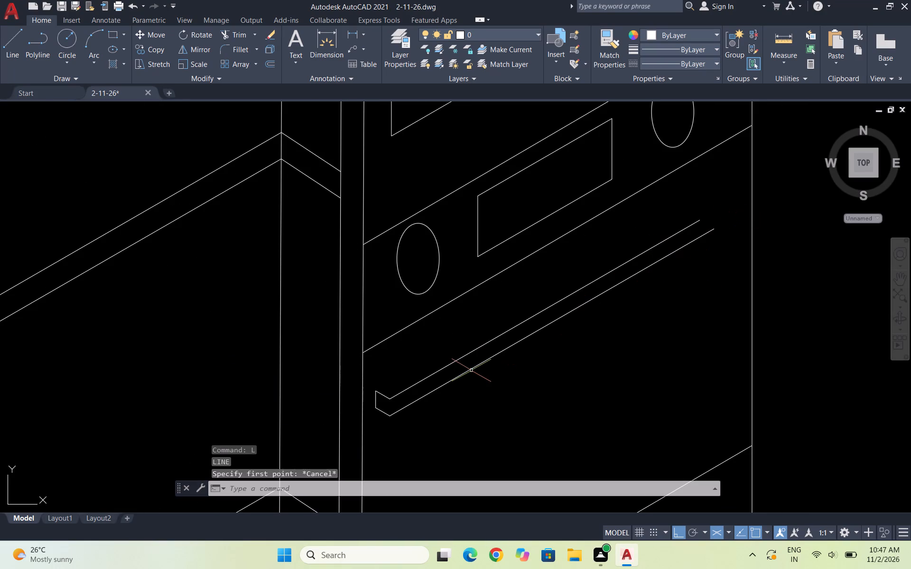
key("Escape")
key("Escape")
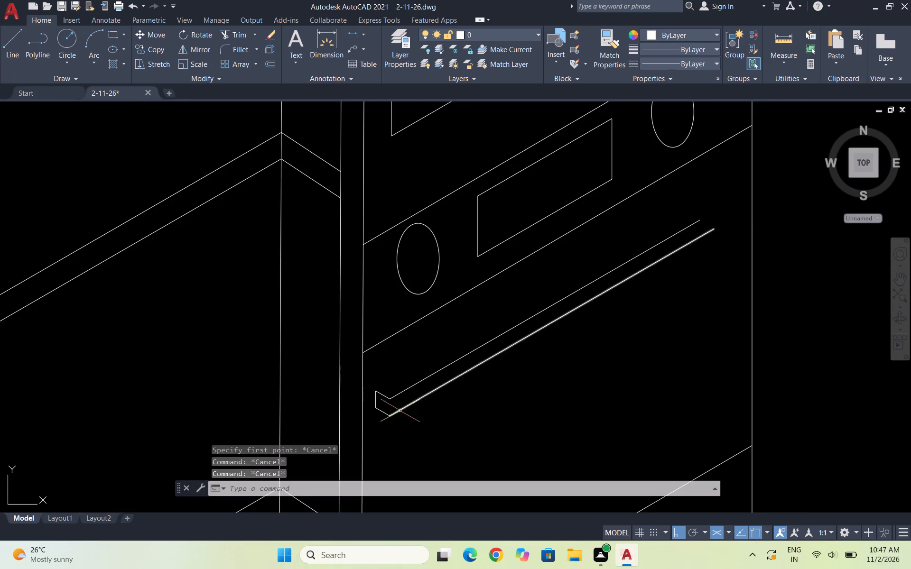
Copy the three lines capping the strip's opposite end from their lower corner on the strip to the lower long line's open outer endpoint.
scroll(372, 406, "up", 4)
left_click_drag(407, 450, 403, 440)
left_click(387, 307)
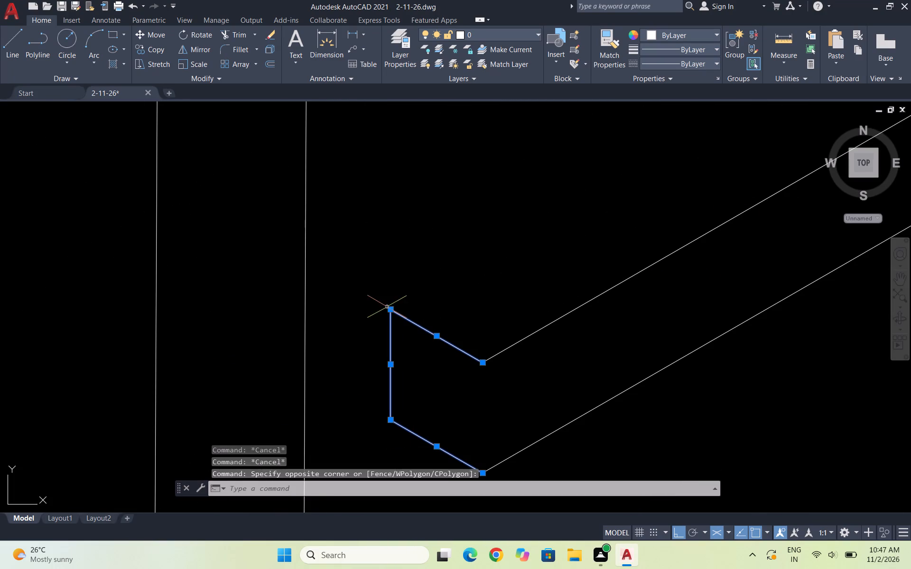
type("CO")
key("Return")
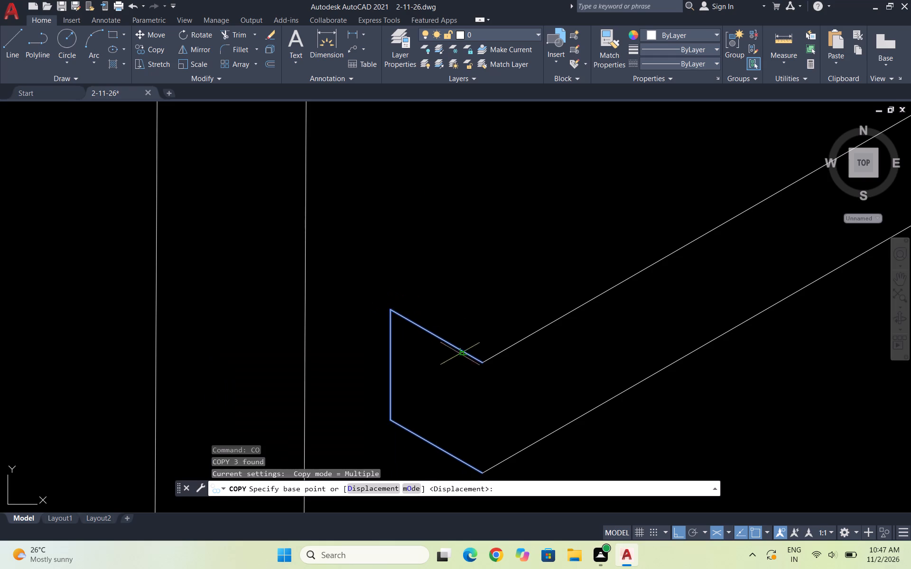
scroll(455, 175, "down", 1)
left_click(469, 363)
scroll(423, 311, "down", 5)
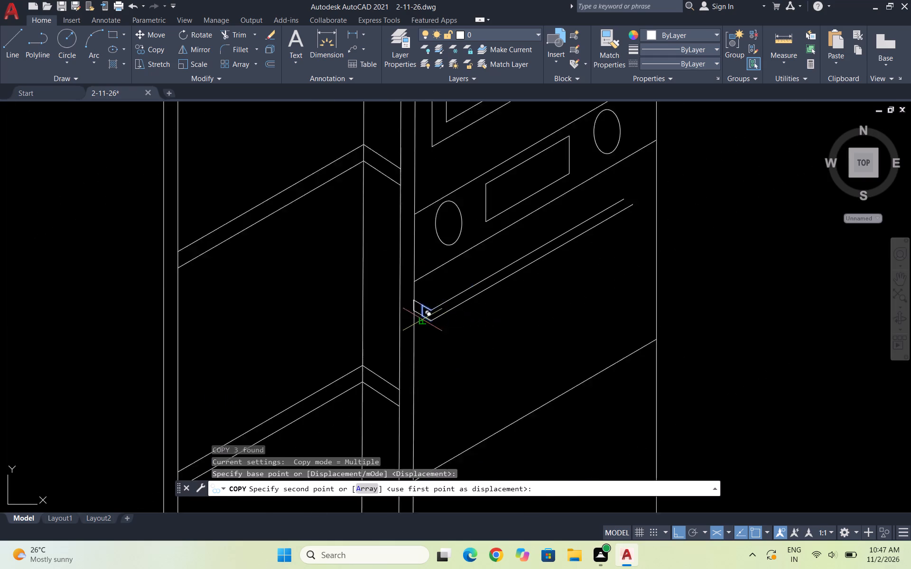
scroll(563, 243, "up", 3)
left_click(522, 259)
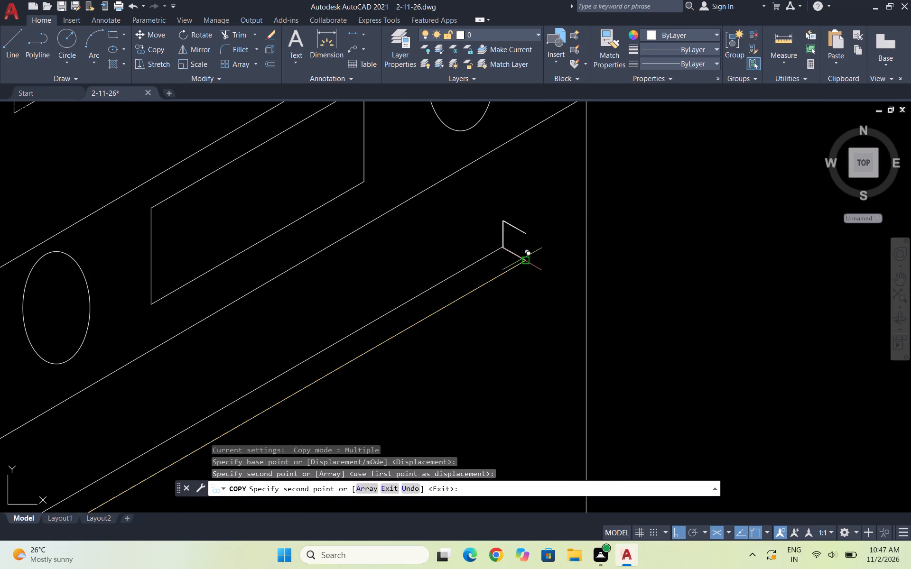
key("Escape")
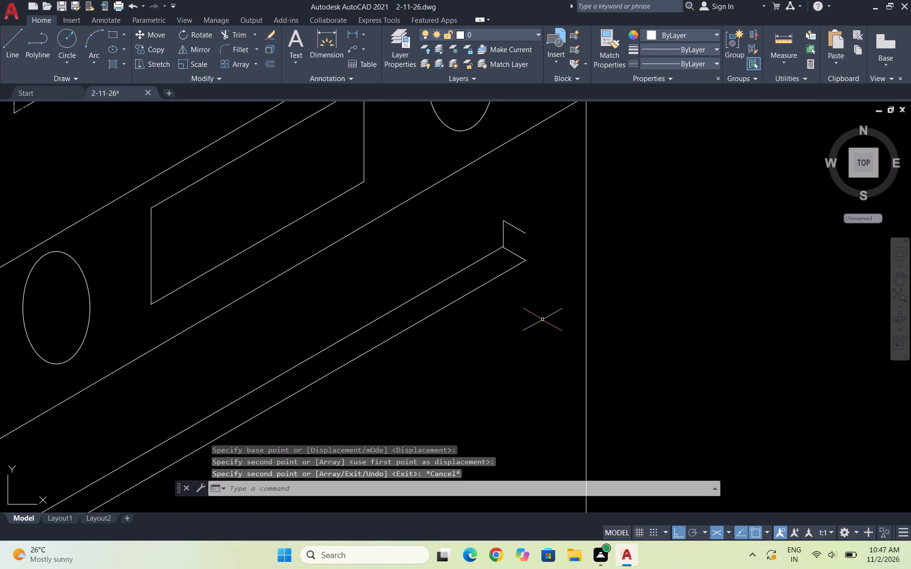
Draw a vertical line closing the copied cap from the upper sloped line's open end down to the lower long line's endpoint.
key("l")
key("Return")
left_click(525, 232)
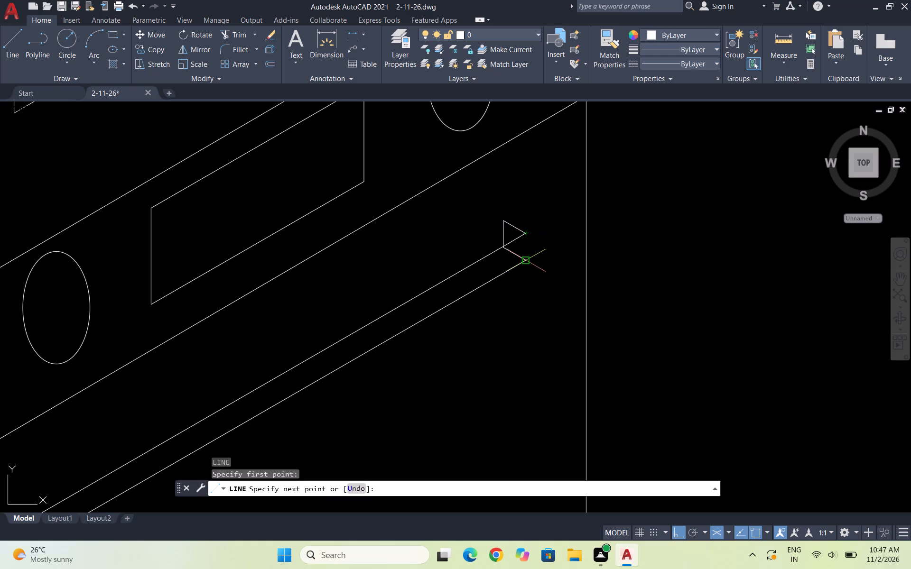
left_click(527, 263)
key("Escape")
Delete the lower short sloped line of the copied outer end cap.
scroll(540, 244, "down", 3)
scroll(542, 242, "up", 3)
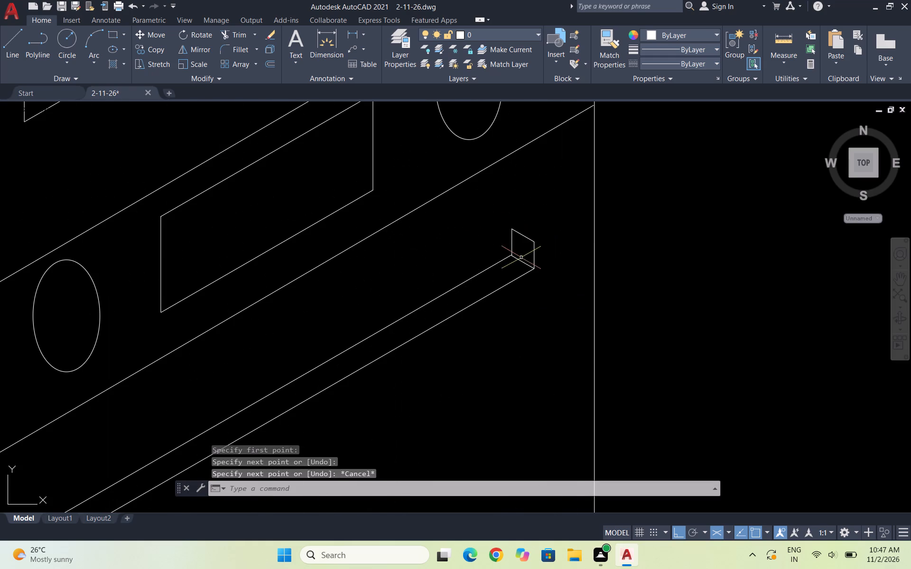
left_click(521, 257)
left_click(516, 266)
key("Delete")
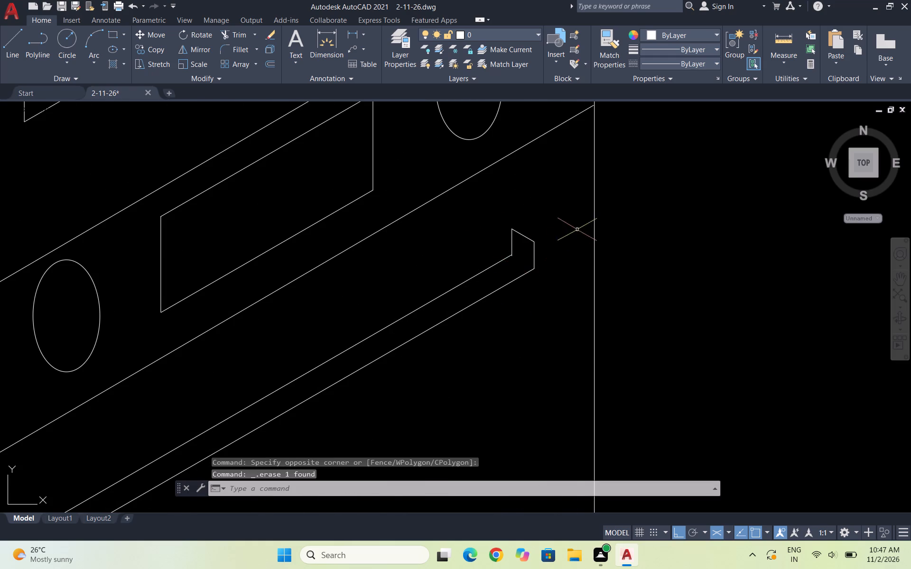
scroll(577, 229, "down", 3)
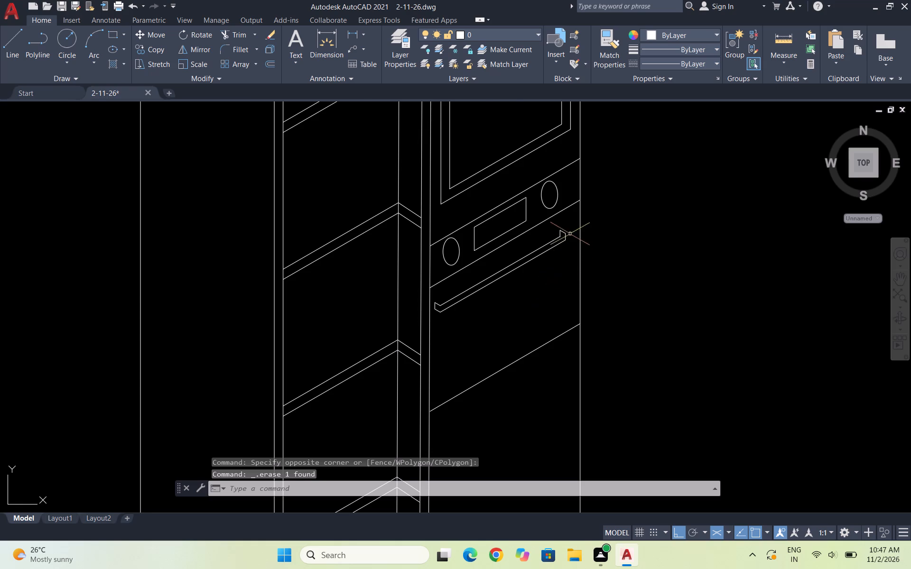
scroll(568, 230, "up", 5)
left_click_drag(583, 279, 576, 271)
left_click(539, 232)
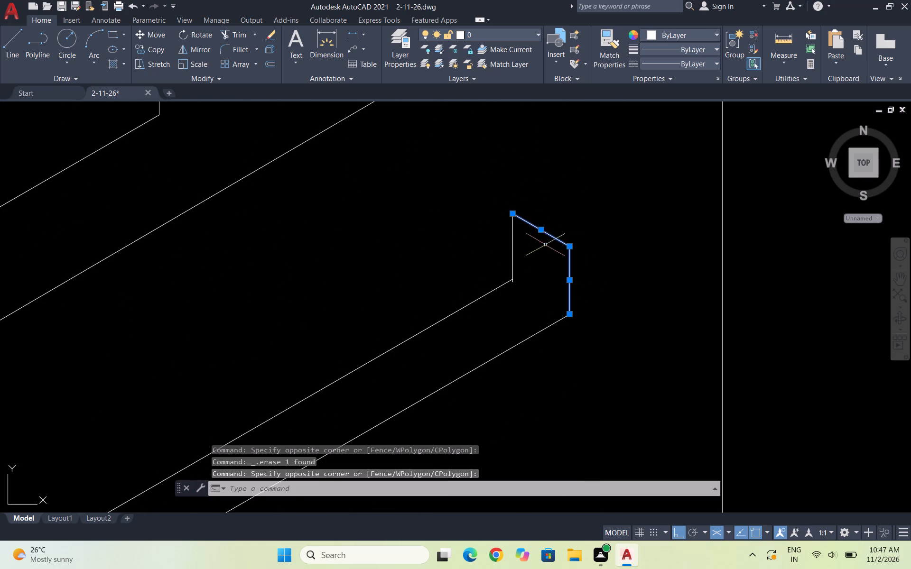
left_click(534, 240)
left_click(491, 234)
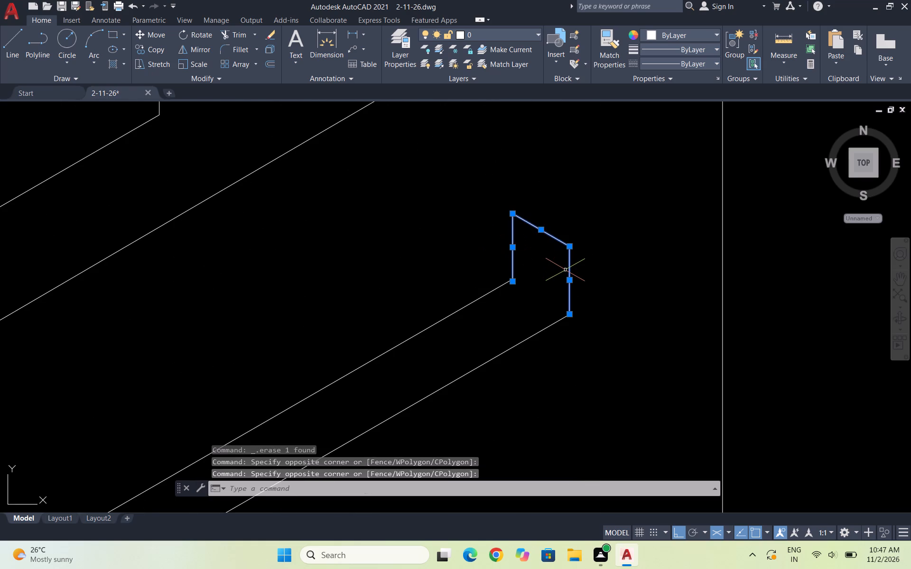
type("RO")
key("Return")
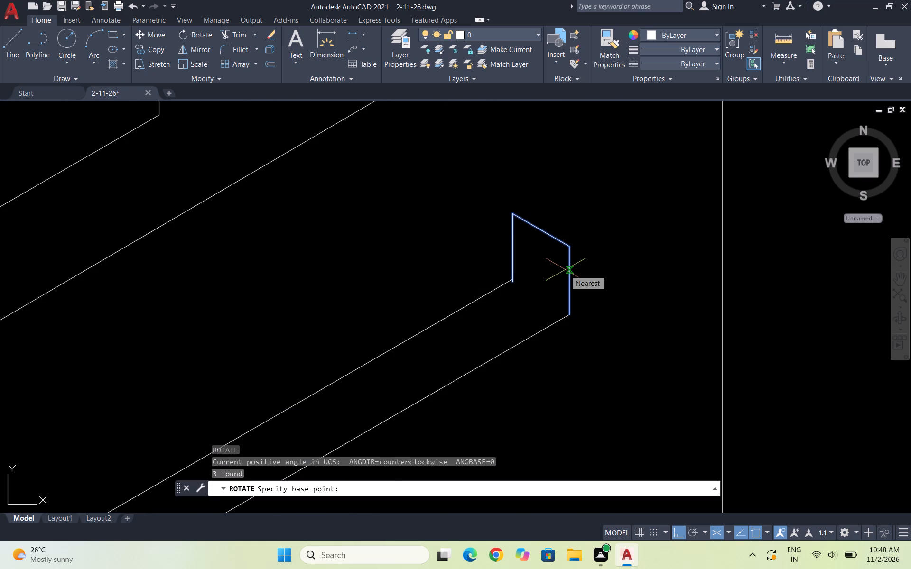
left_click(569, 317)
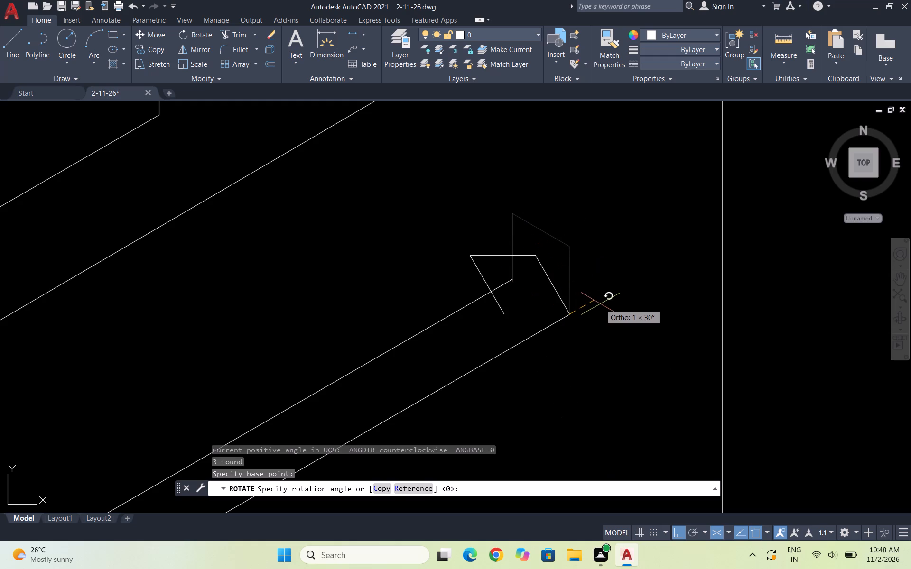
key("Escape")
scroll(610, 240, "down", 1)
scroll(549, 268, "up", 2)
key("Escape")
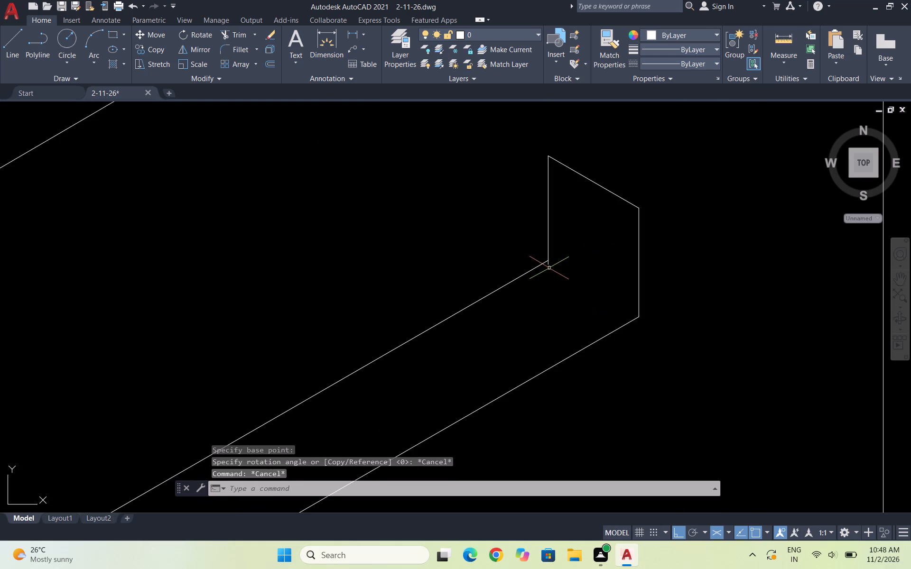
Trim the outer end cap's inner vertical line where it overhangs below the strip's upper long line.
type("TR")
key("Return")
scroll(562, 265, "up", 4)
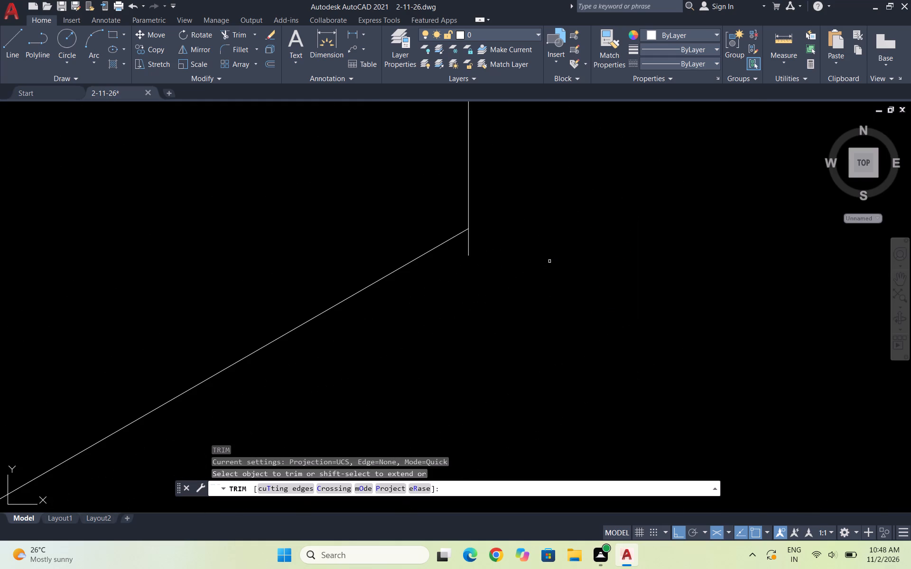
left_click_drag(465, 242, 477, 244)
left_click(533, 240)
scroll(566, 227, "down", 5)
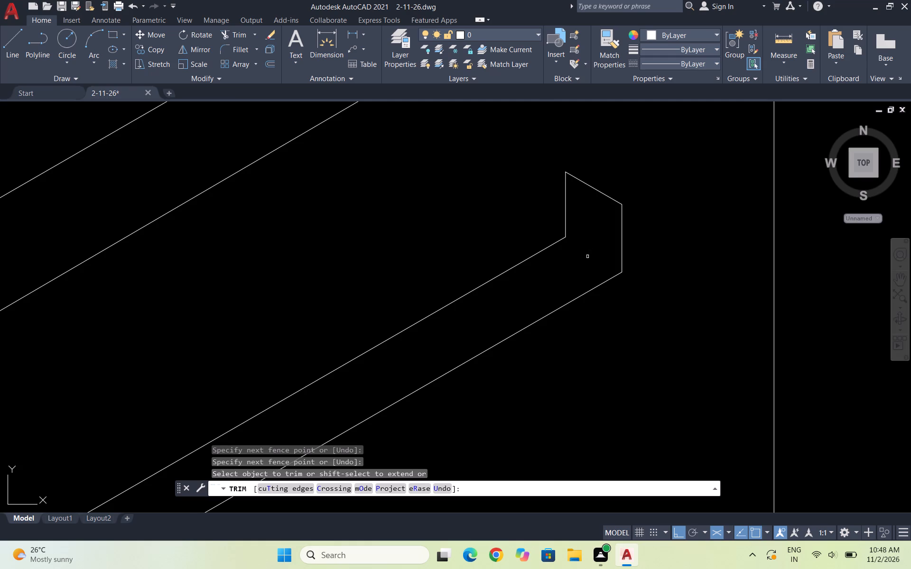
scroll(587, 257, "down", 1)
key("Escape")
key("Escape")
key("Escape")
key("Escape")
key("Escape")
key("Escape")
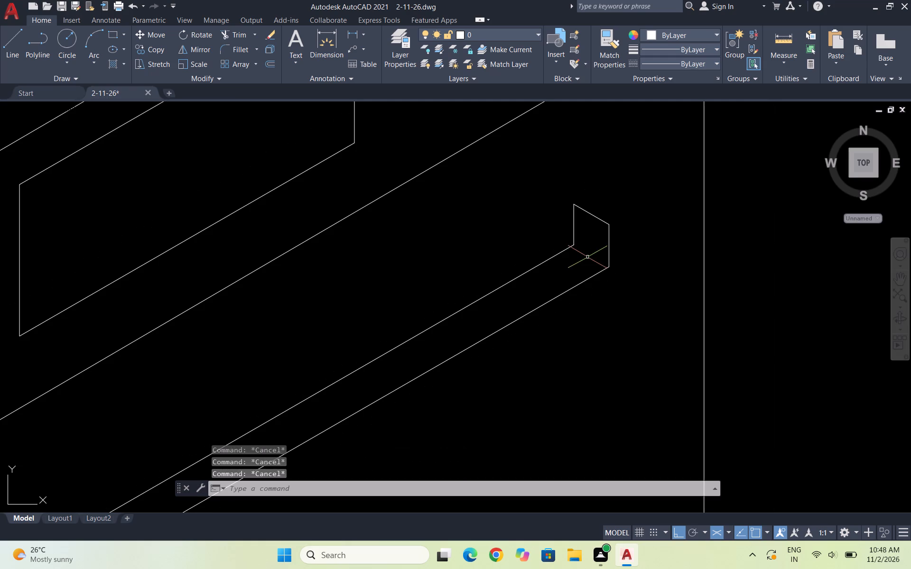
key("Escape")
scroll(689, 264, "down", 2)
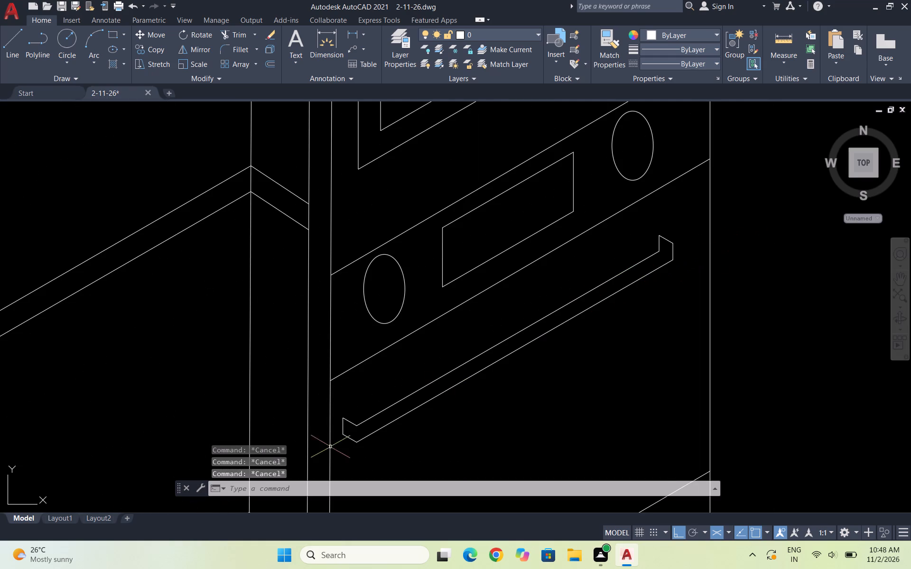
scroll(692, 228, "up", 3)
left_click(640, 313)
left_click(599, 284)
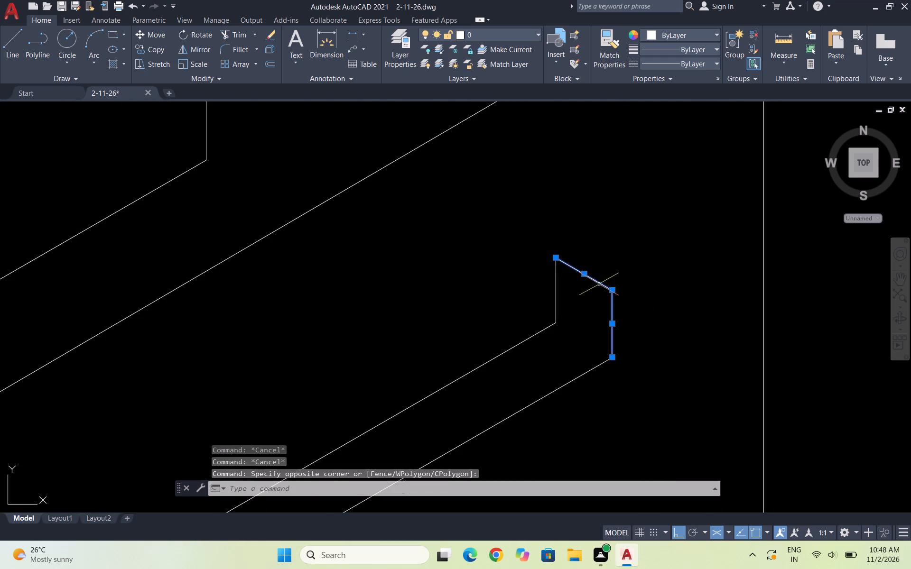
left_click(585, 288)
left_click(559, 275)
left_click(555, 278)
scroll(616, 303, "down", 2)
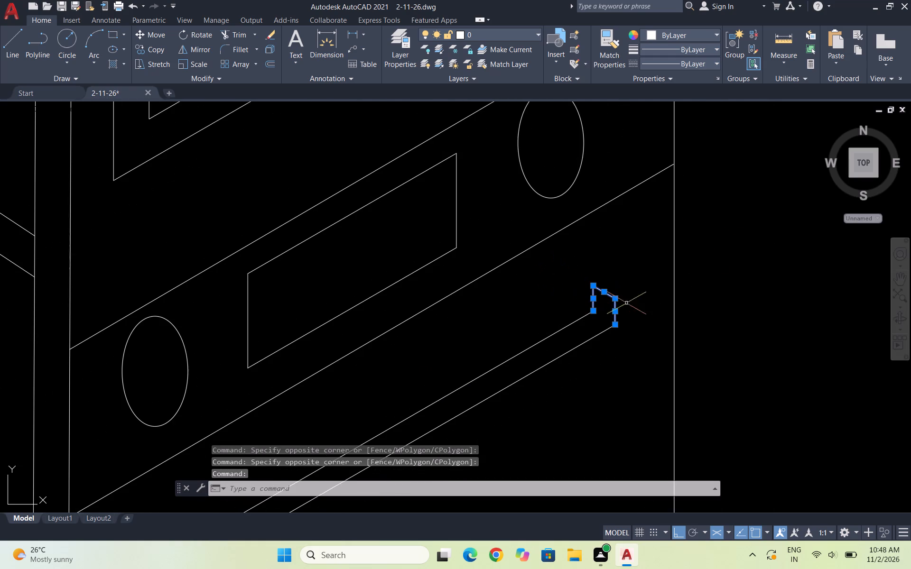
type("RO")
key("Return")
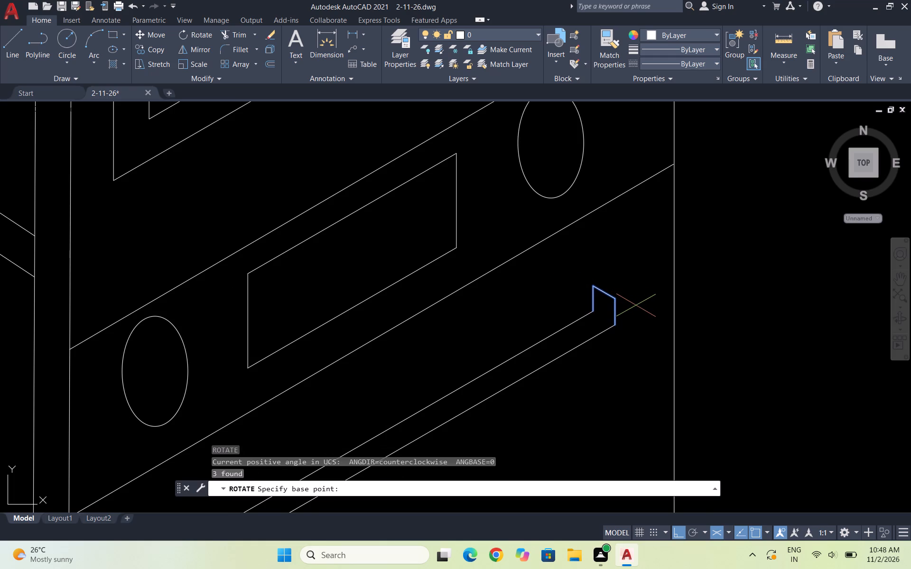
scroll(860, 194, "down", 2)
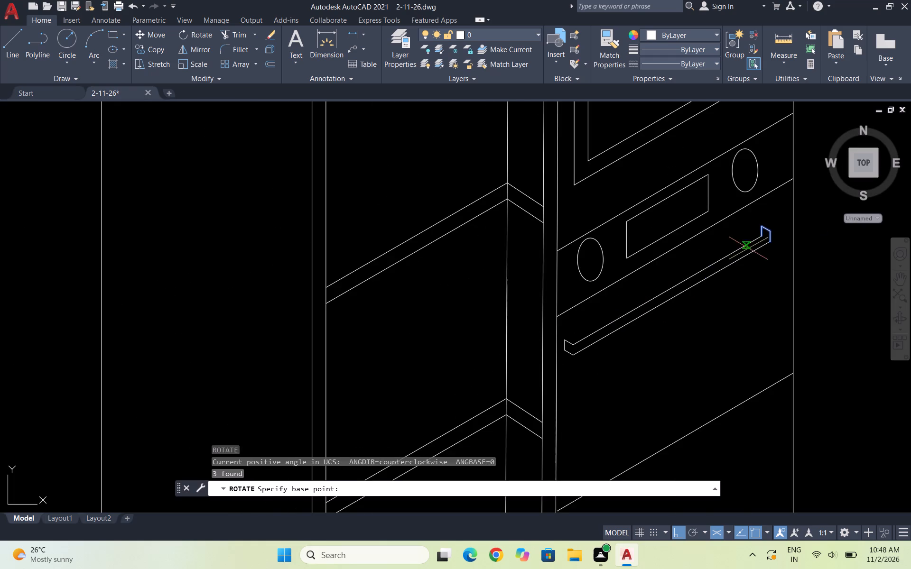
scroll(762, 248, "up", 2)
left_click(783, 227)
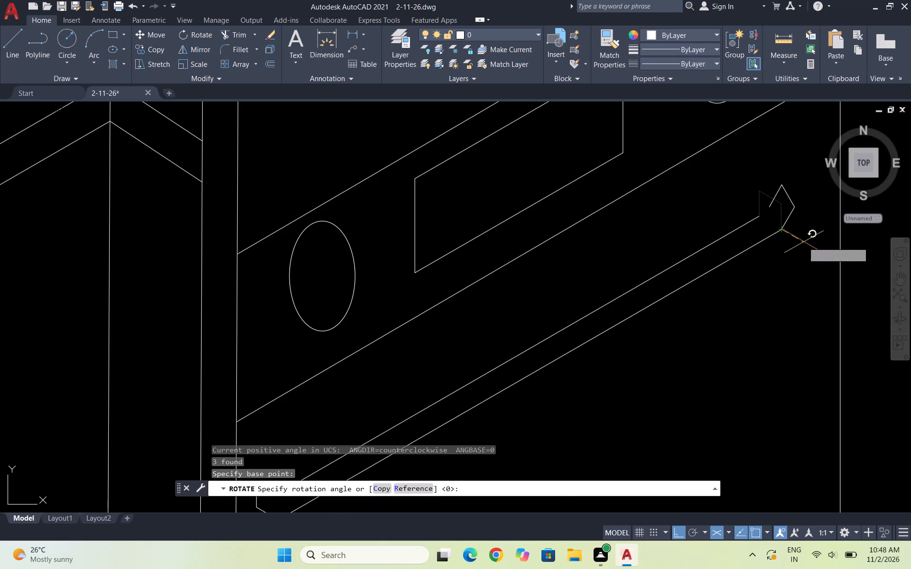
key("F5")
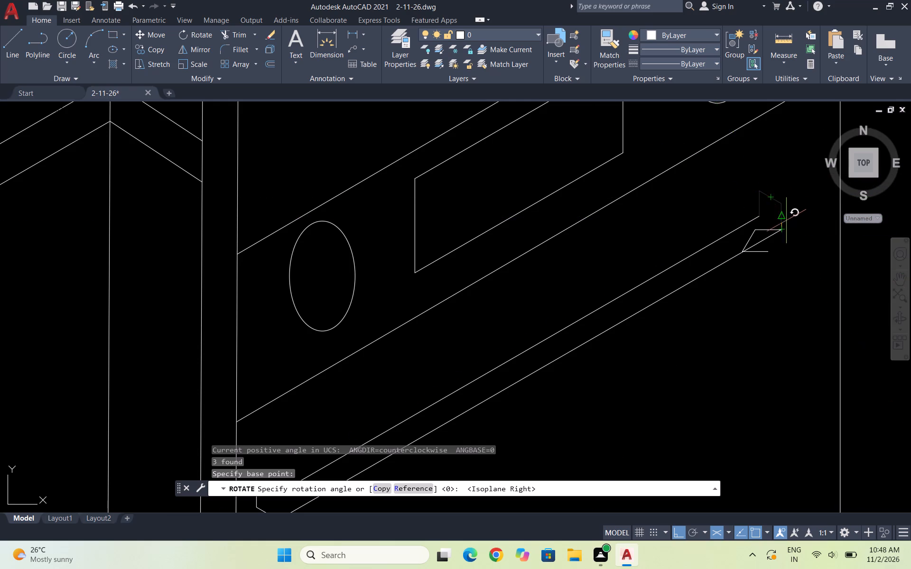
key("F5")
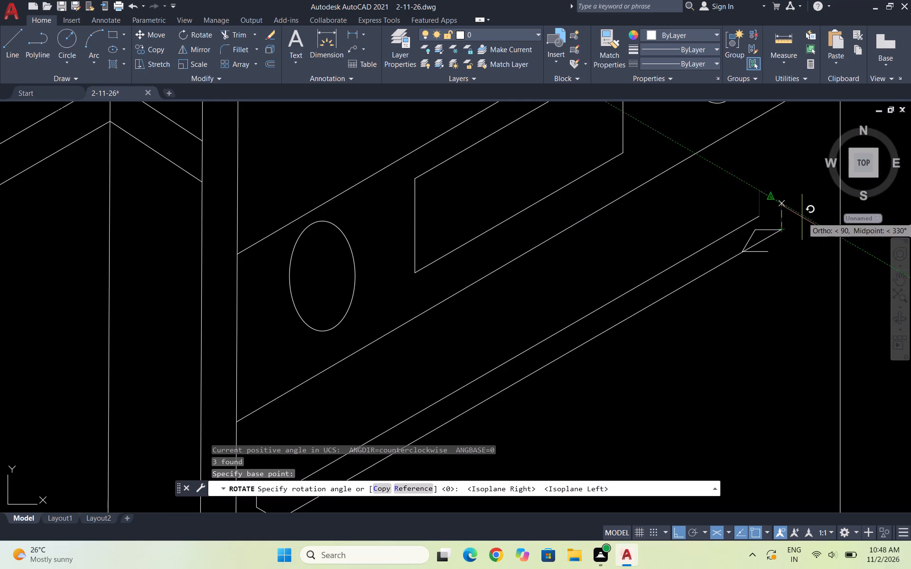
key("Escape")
Delete the outer end cap's sloped line and two vertical lines, leaving the strip's two long lines open there.
scroll(764, 212, "down", 2)
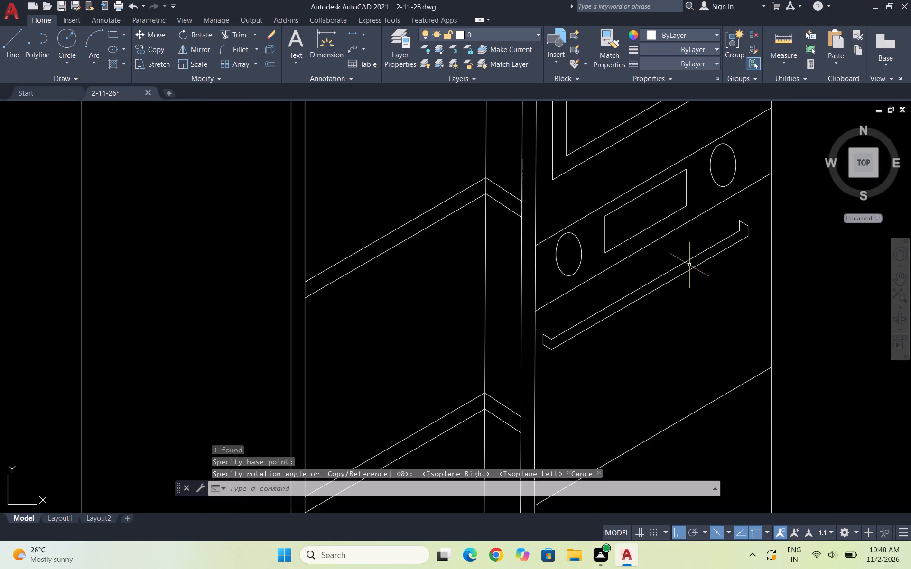
scroll(747, 222, "up", 2)
scroll(767, 222, "down", 1)
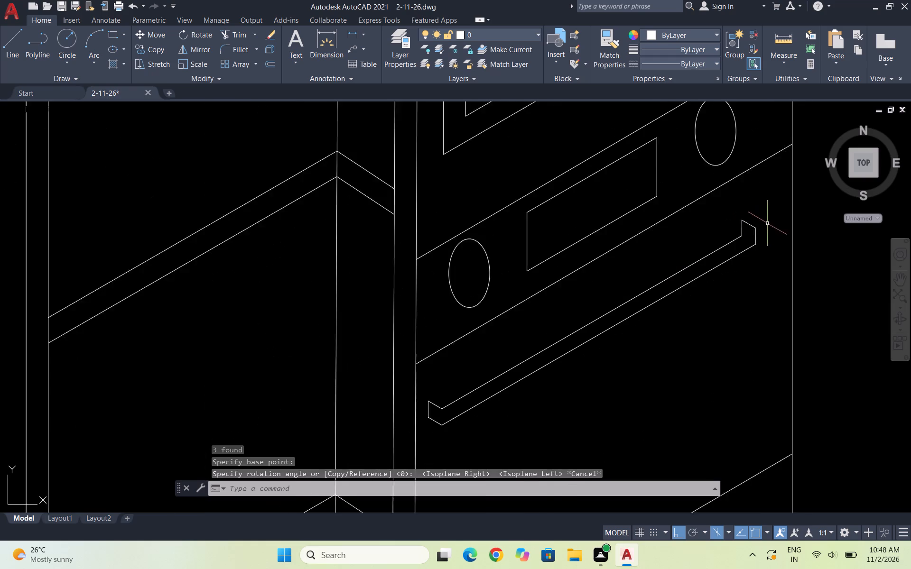
scroll(767, 223, "down", 1)
scroll(737, 256, "up", 1)
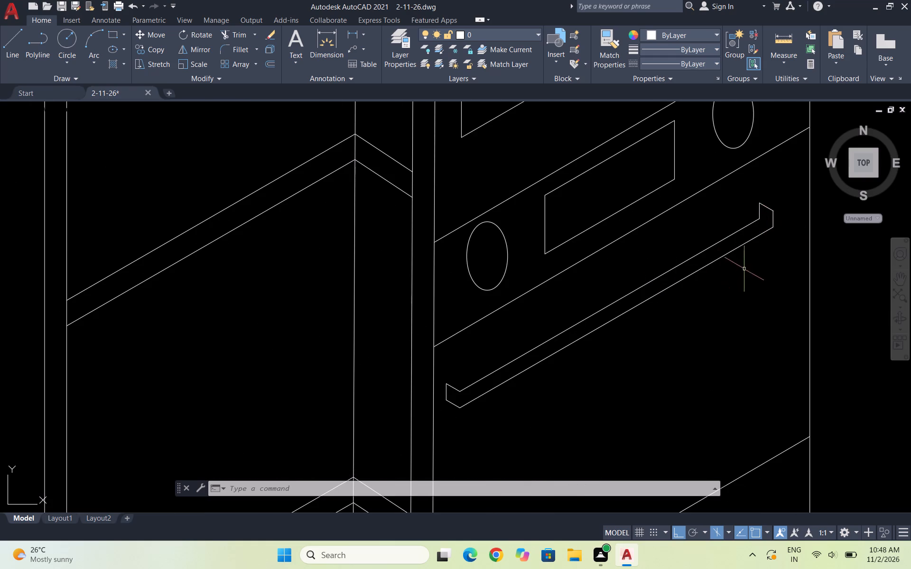
key("Escape")
scroll(765, 202, "up", 3)
left_click_drag(831, 247, 814, 239)
left_click(767, 230)
left_click_drag(765, 229, 759, 228)
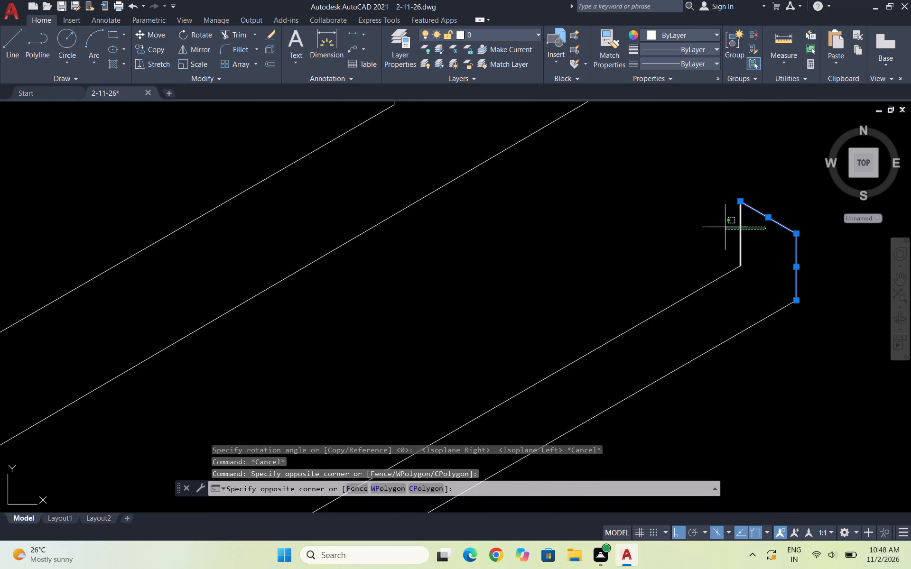
left_click(725, 227)
key("Delete")
key("Escape")
key("Escape")
key("Escape")
key("Escape")
key("Escape")
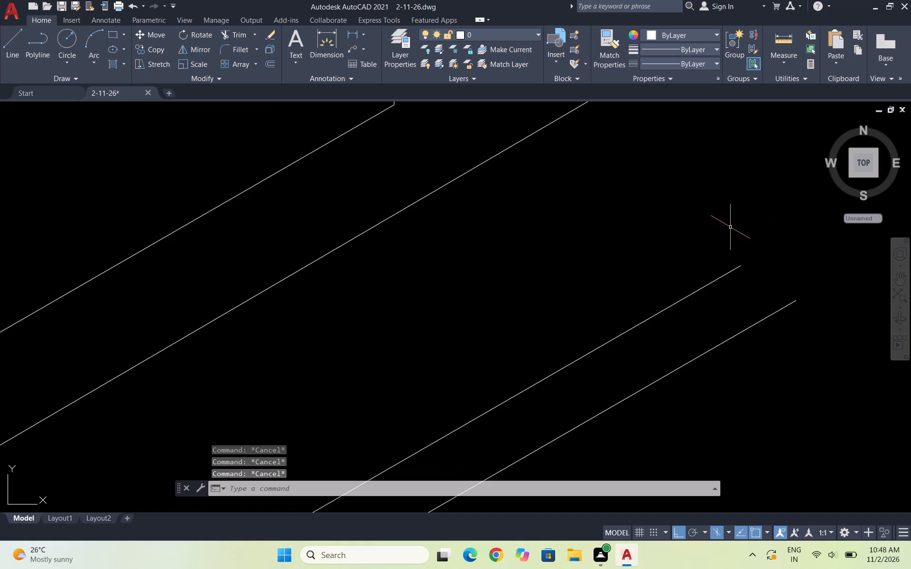
key("Escape")
key("Escape")
Copy the three lines capping the strip's opposite end, the vertical line and both short sloped lines.
scroll(738, 221, "down", 2)
scroll(792, 166, "down", 2)
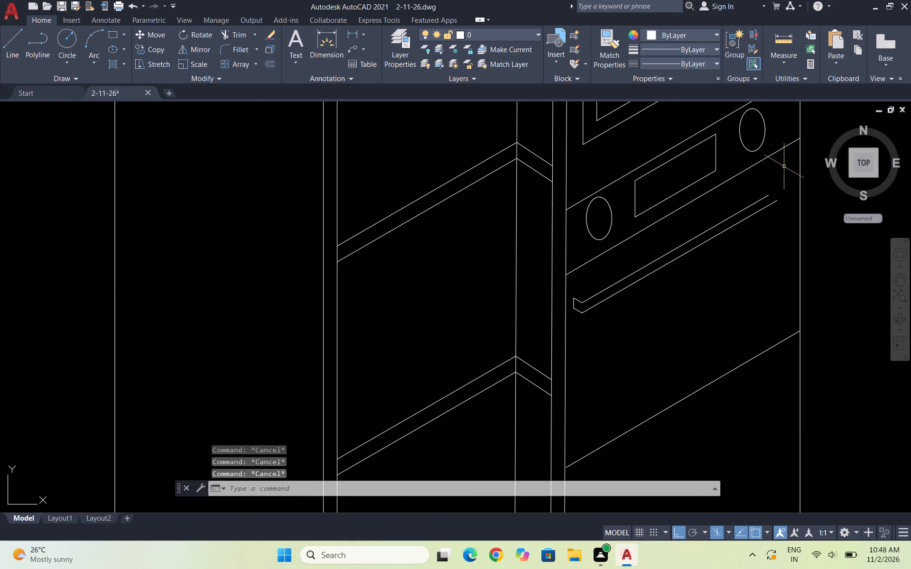
scroll(599, 291, "up", 2)
scroll(540, 330, "up", 2)
left_click_drag(559, 369, 558, 364)
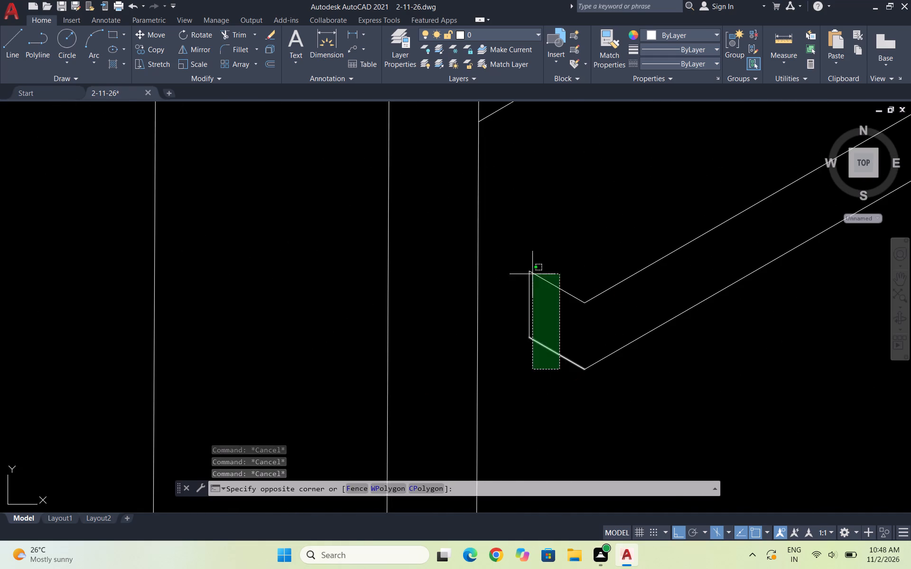
left_click(524, 262)
type("CO")
key("Return")
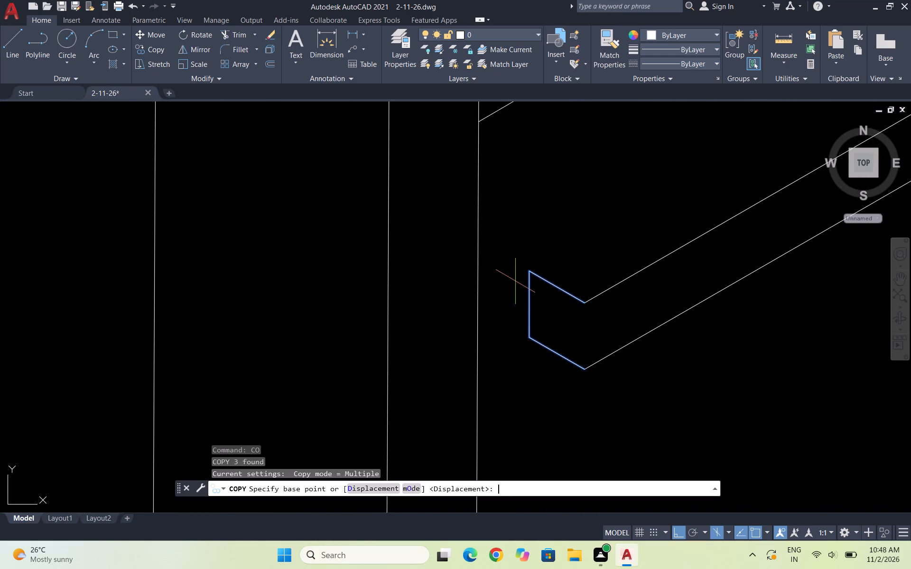
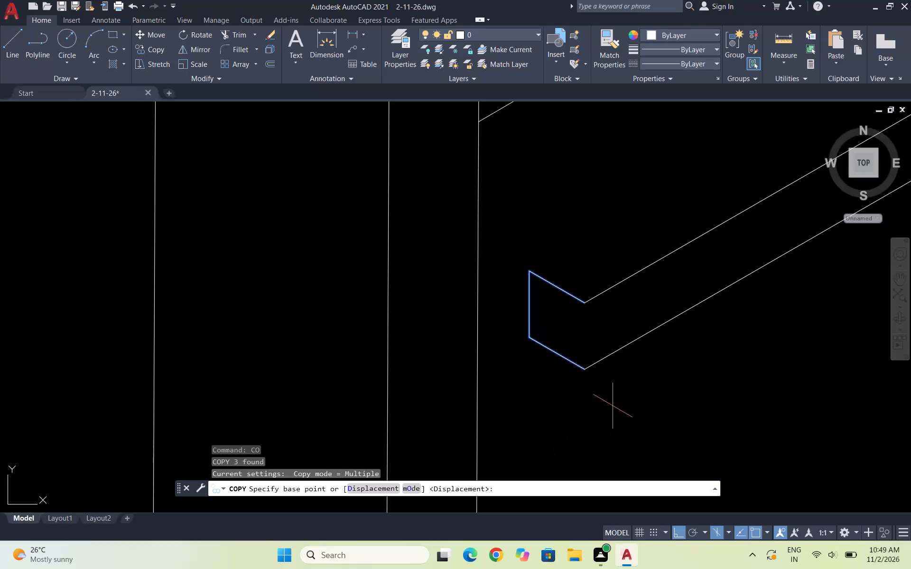
Copy the three-line profile at the near end of the handle below the control panel, from its lower corner to the far end.
left_click(586, 368)
scroll(563, 351, "down", 3)
scroll(681, 296, "down", 2)
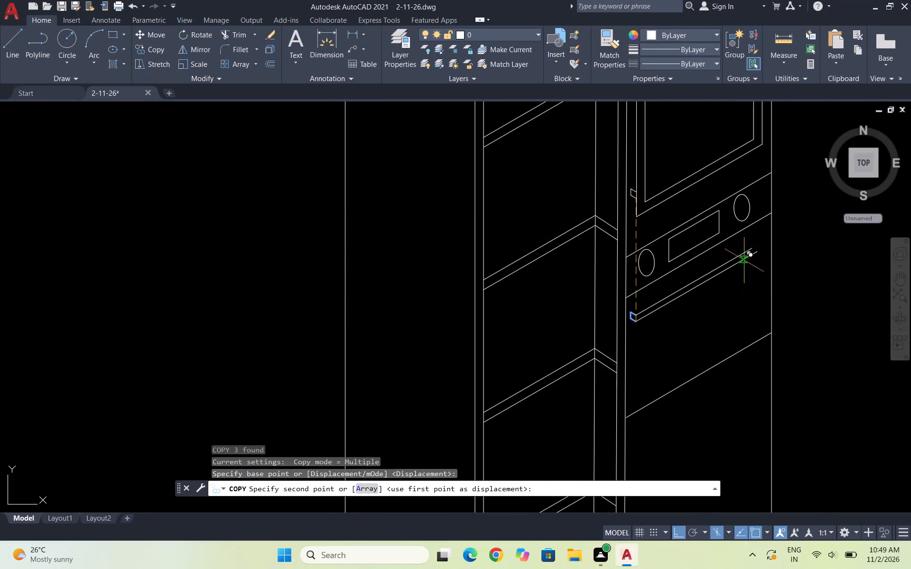
scroll(745, 260, "up", 2)
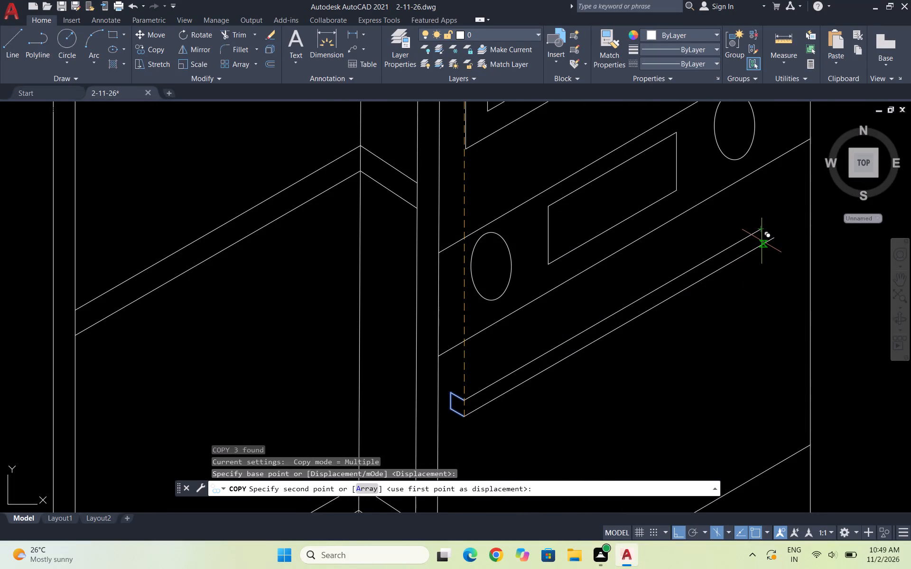
left_click(762, 241)
scroll(762, 241, "up", 1)
key("Escape")
key("Escape")
key("Escape")
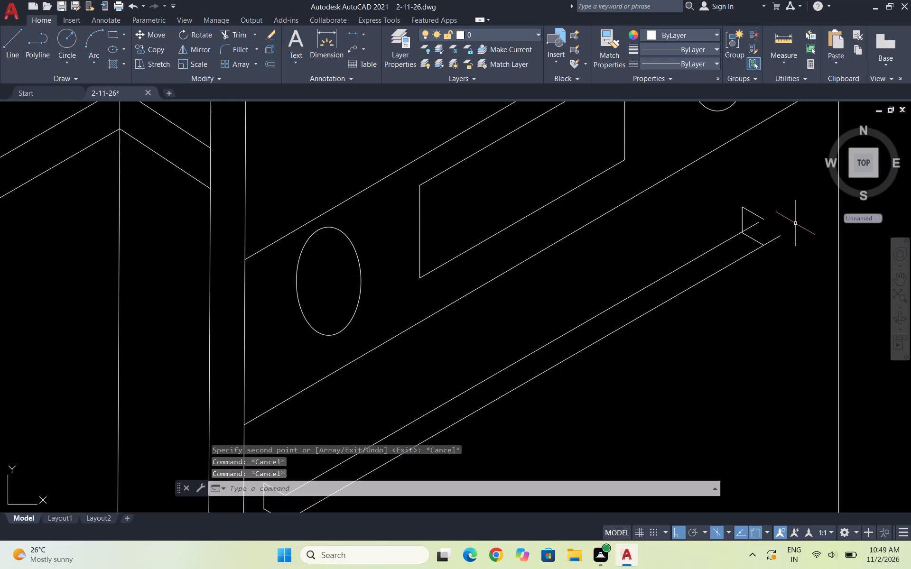
key("Escape")
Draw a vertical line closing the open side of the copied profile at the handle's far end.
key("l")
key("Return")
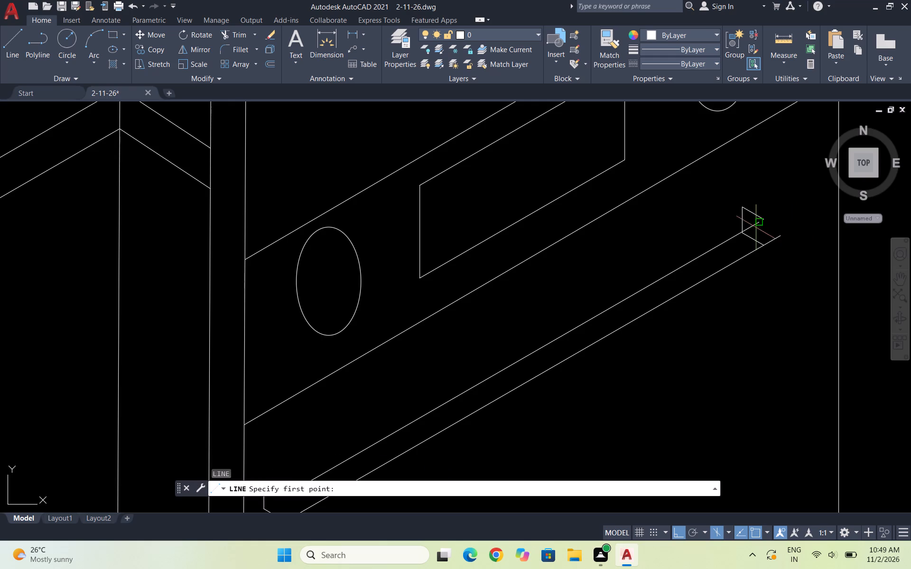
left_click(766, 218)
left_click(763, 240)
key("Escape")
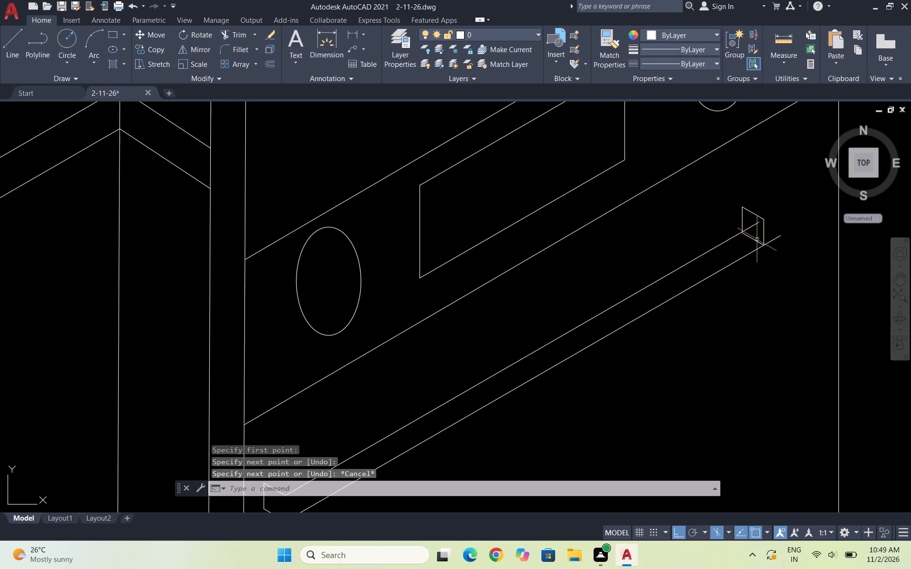
Trim the handle's two long edges where they extend past the copied end profile's boundaries.
key("t")
key("r")
key("Return")
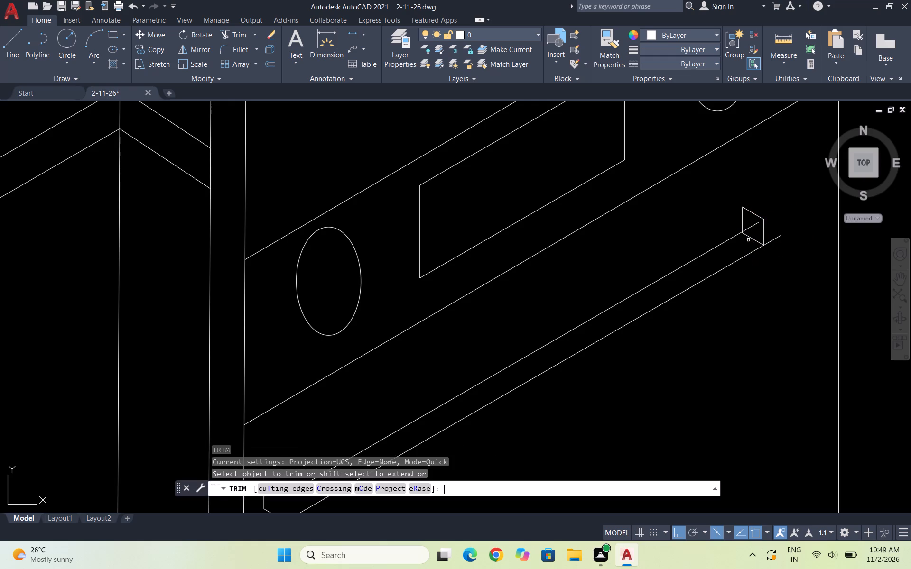
left_click_drag(779, 234, 775, 257)
scroll(744, 227, "up", 2)
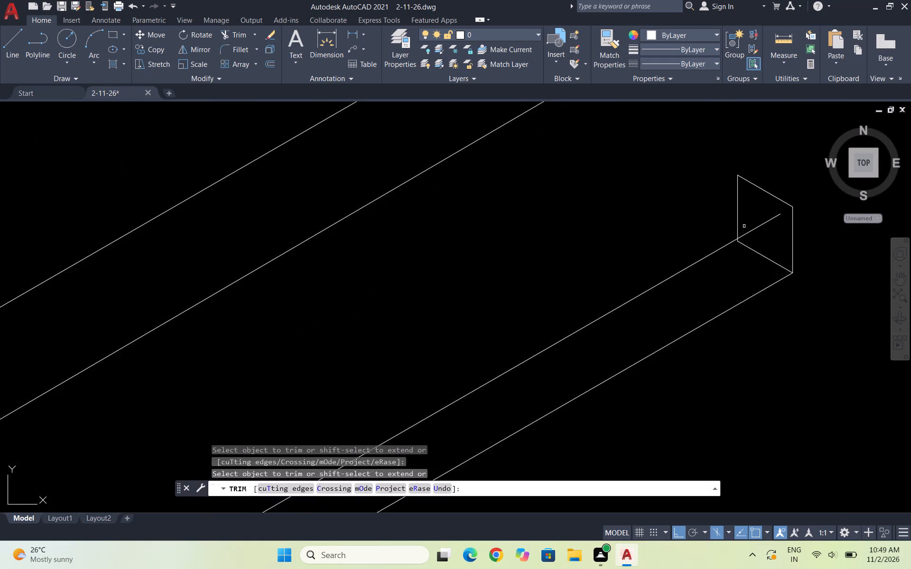
left_click_drag(744, 226, 768, 239)
scroll(772, 214, "down", 4)
key("Escape")
Erase the four lines of the closed end profile at the handle's far end, keeping the two long edges.
scroll(768, 284, "up", 2)
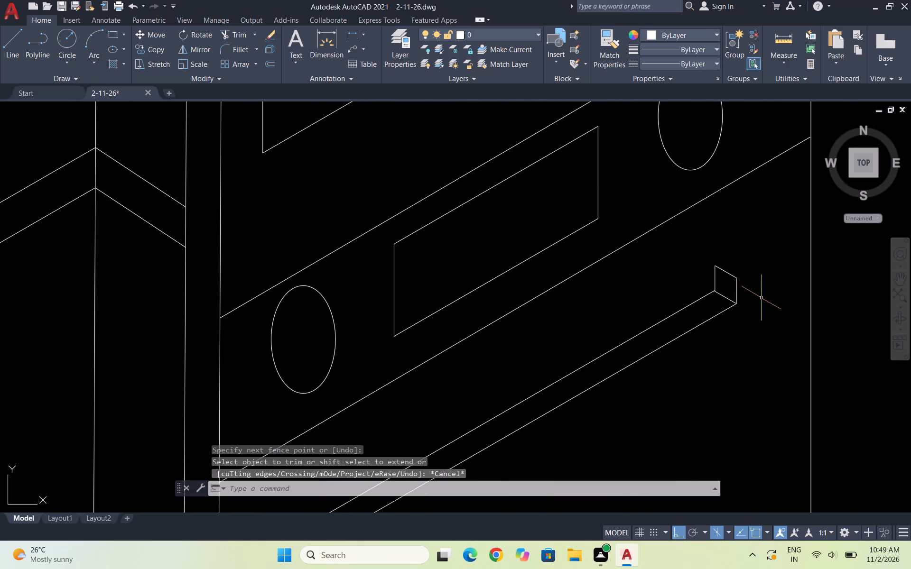
left_click(759, 299)
left_click(733, 274)
scroll(731, 289, "up", 2)
left_click(725, 303)
left_click(678, 331)
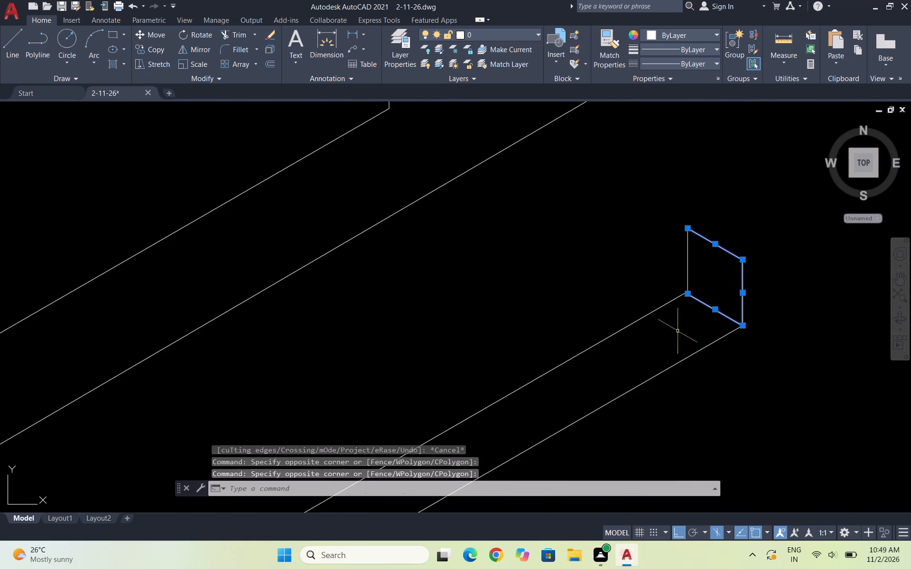
left_click_drag(694, 269, 688, 266)
left_click(679, 264)
key("Delete")
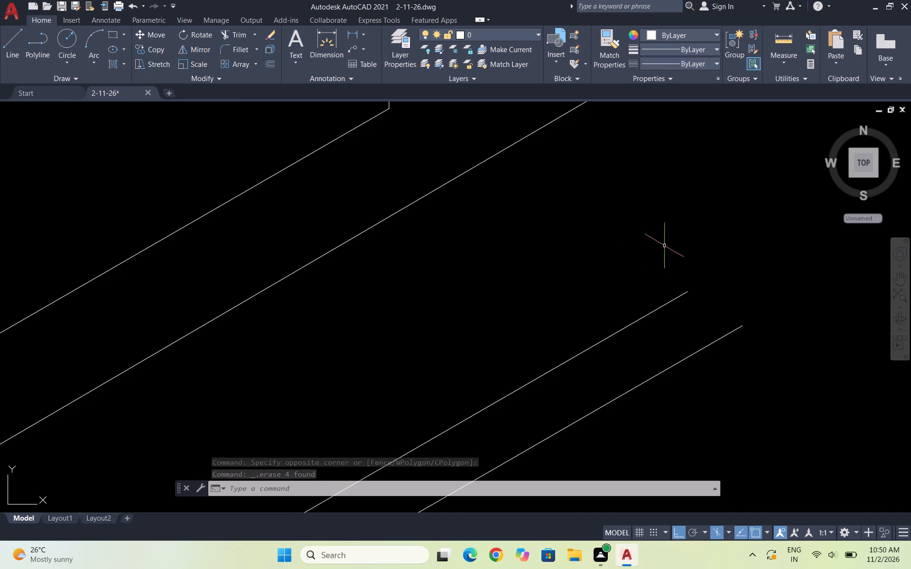
scroll(686, 260, "down", 2)
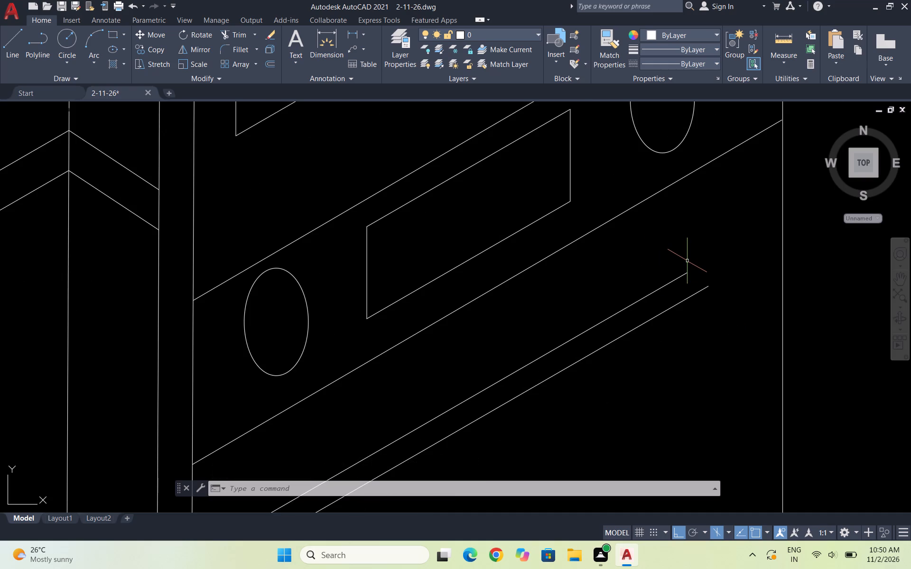
key("Escape")
scroll(676, 257, "down", 2)
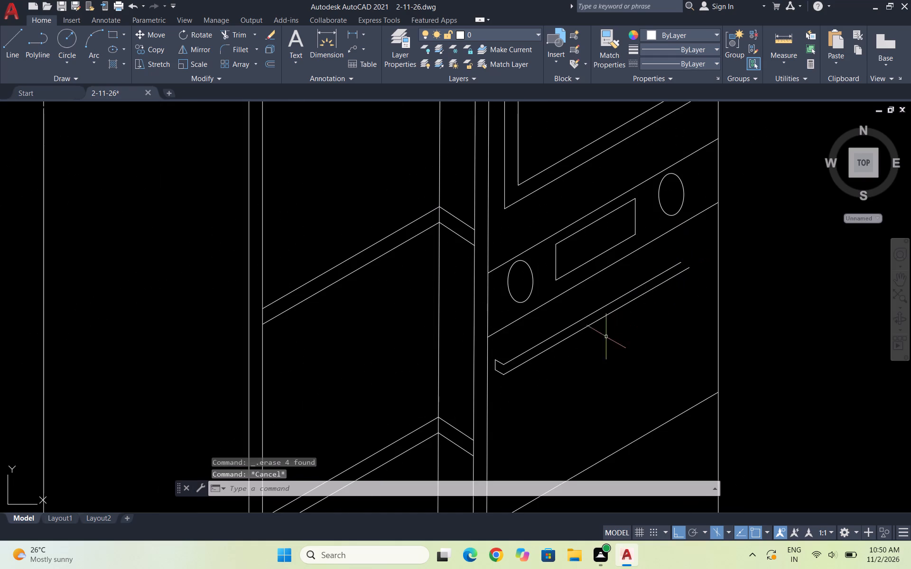
key("Escape")
key("Escape")
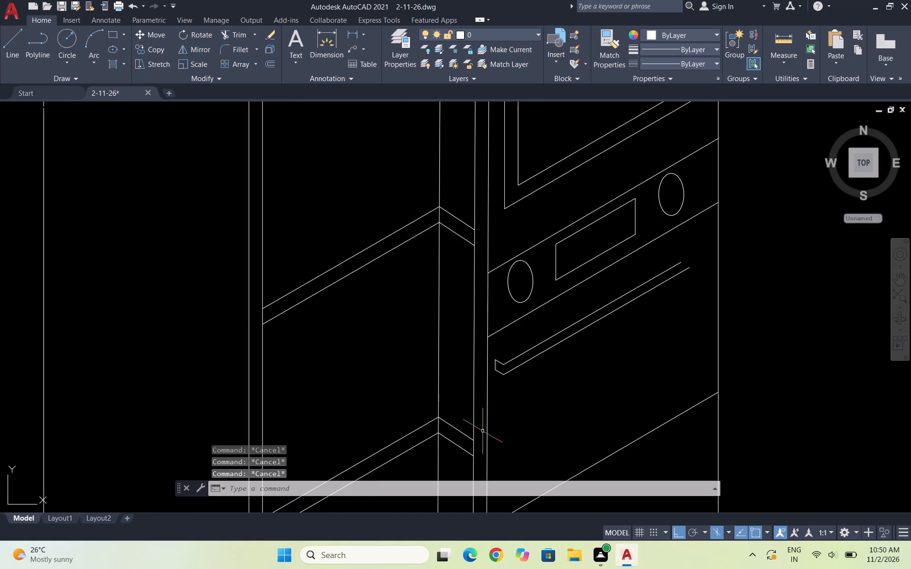
Measure the length of the short lower edge at the handle's near end.
scroll(495, 370, "up", 5)
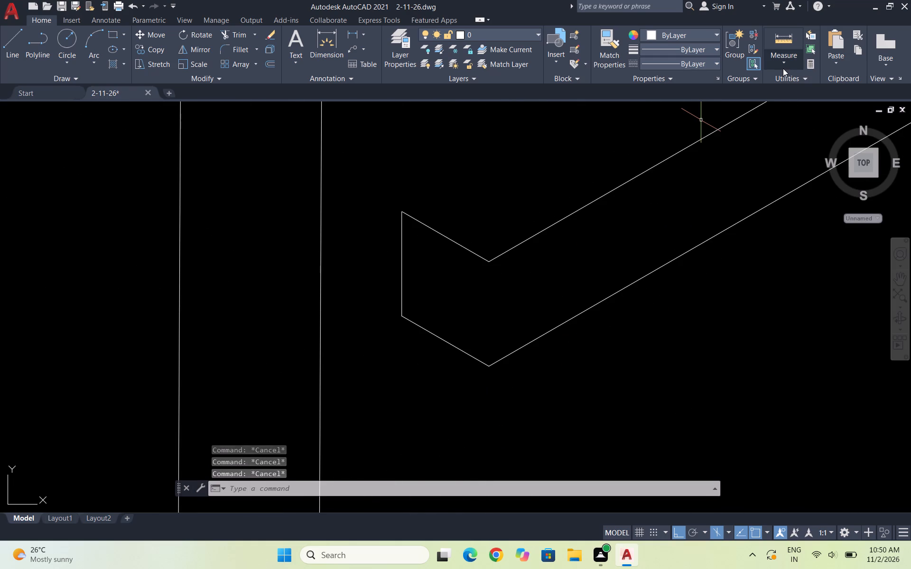
left_click(781, 61)
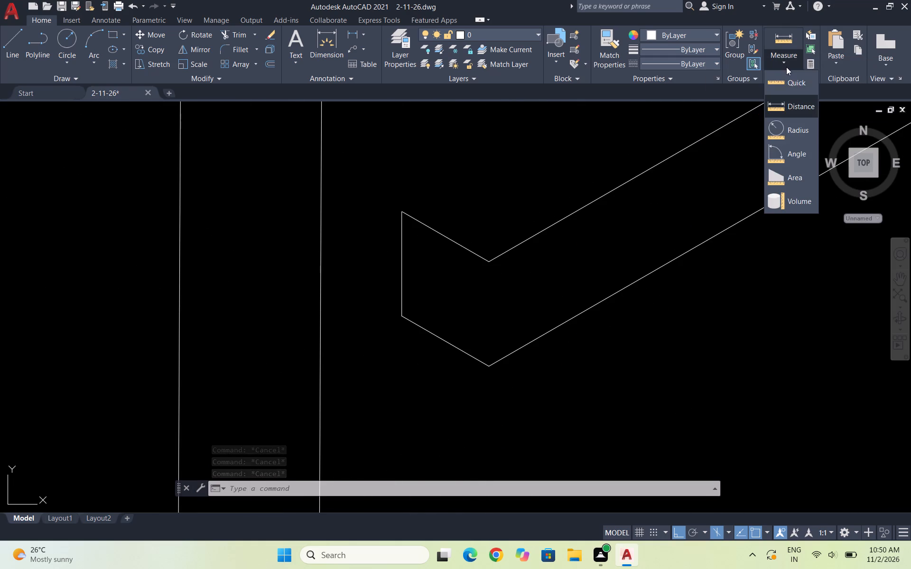
left_click(793, 111)
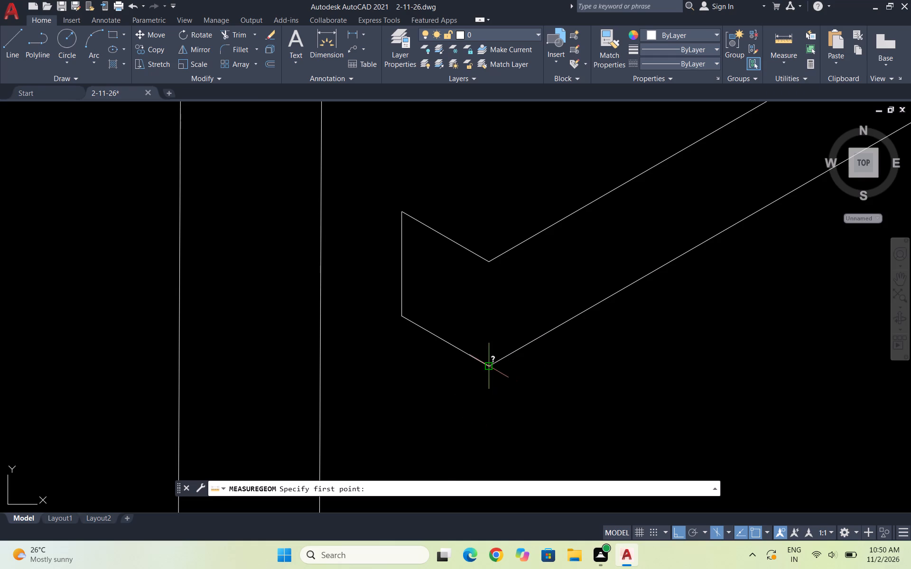
left_click(487, 369)
left_click(402, 315)
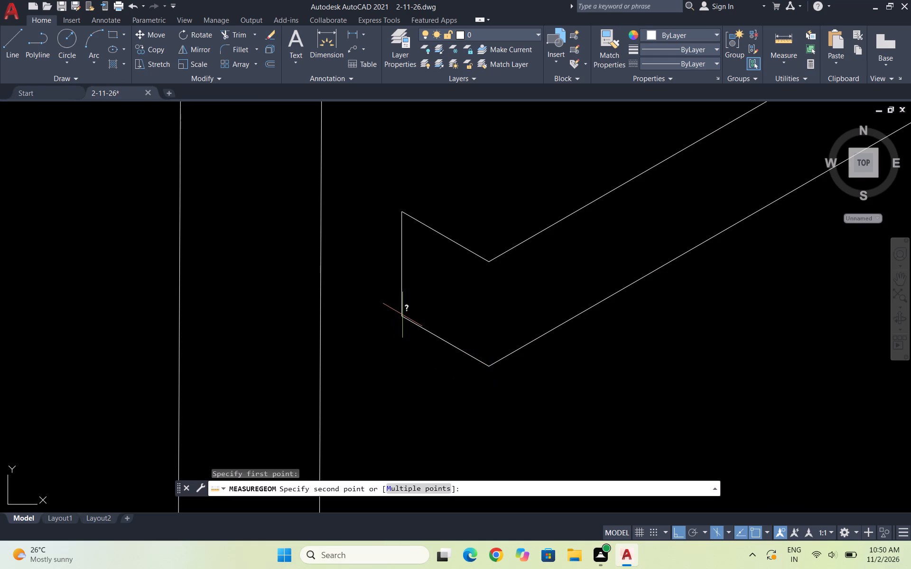
key("Escape")
scroll(427, 349, "down", 1)
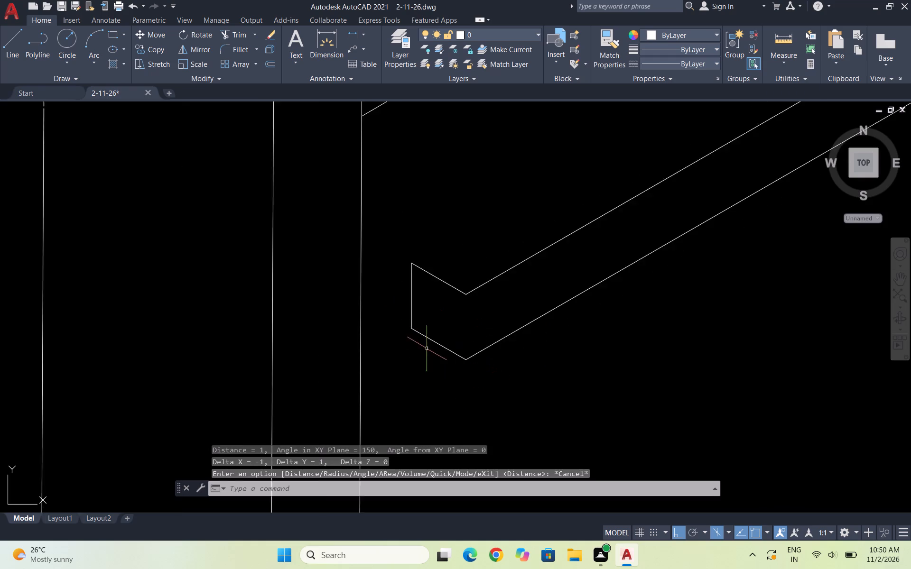
scroll(427, 348, "down", 1)
key("Escape")
scroll(497, 408, "down", 1)
key("Escape")
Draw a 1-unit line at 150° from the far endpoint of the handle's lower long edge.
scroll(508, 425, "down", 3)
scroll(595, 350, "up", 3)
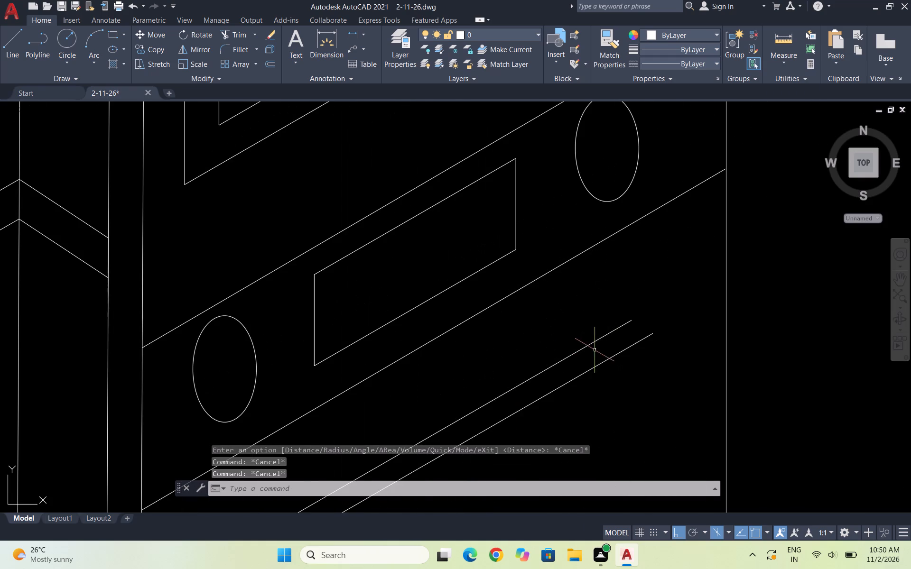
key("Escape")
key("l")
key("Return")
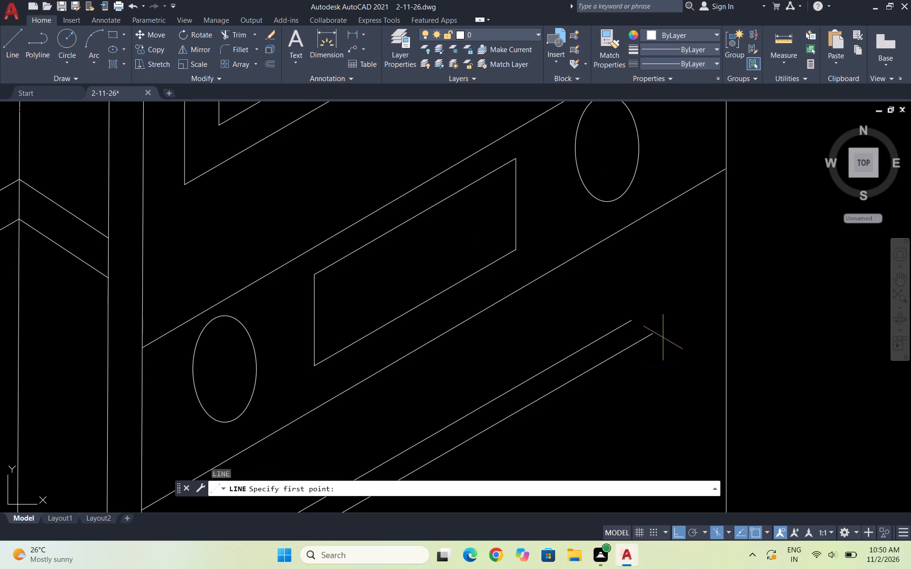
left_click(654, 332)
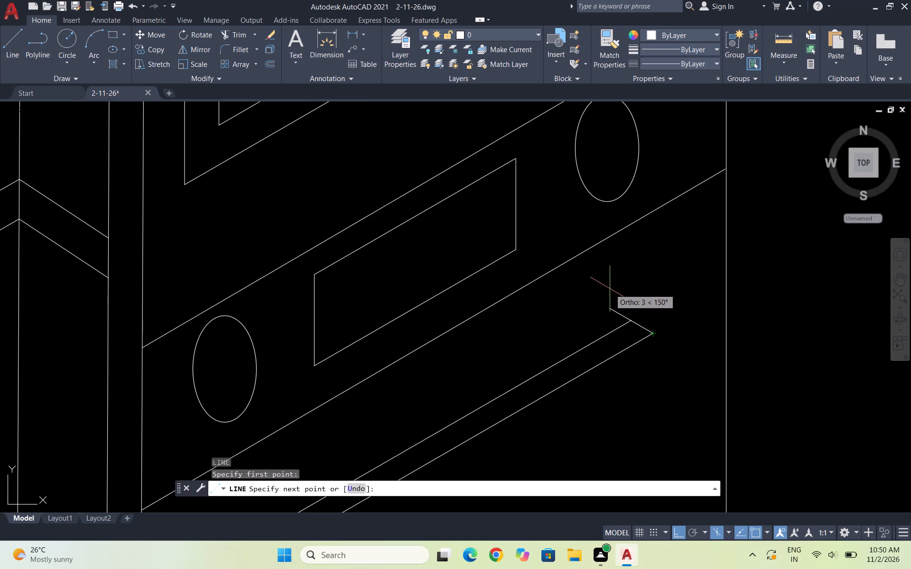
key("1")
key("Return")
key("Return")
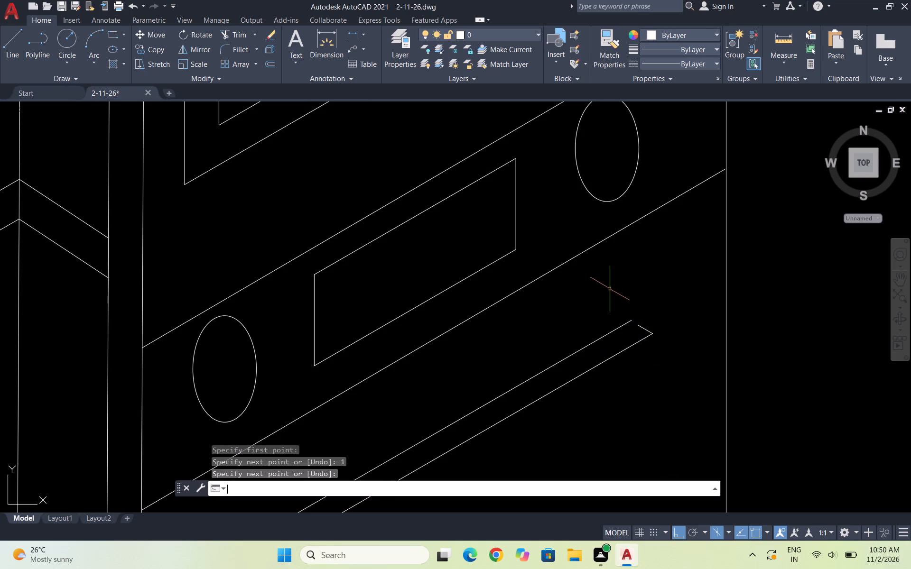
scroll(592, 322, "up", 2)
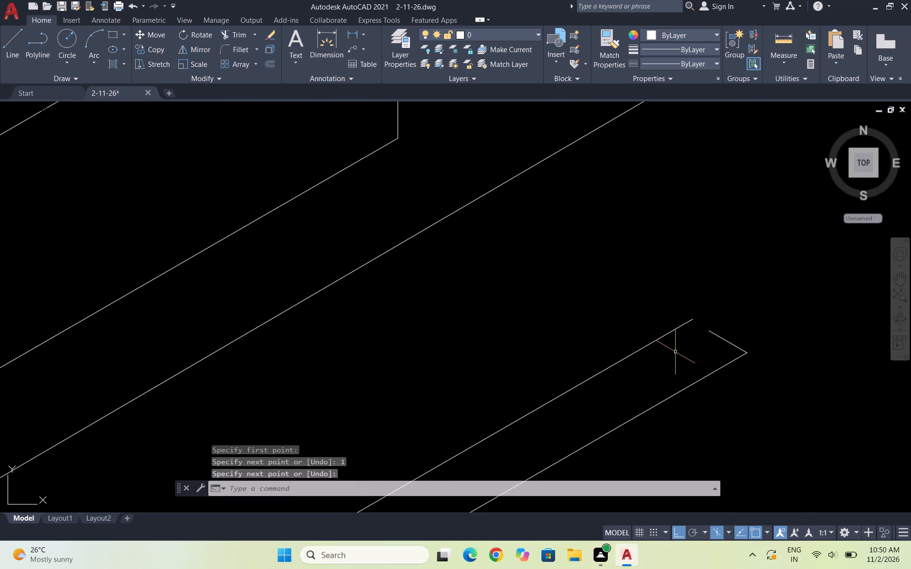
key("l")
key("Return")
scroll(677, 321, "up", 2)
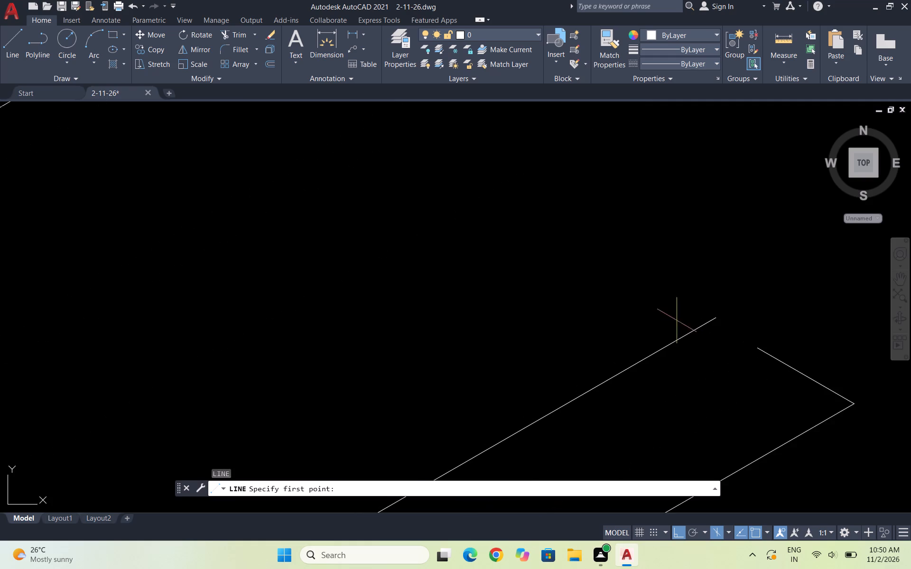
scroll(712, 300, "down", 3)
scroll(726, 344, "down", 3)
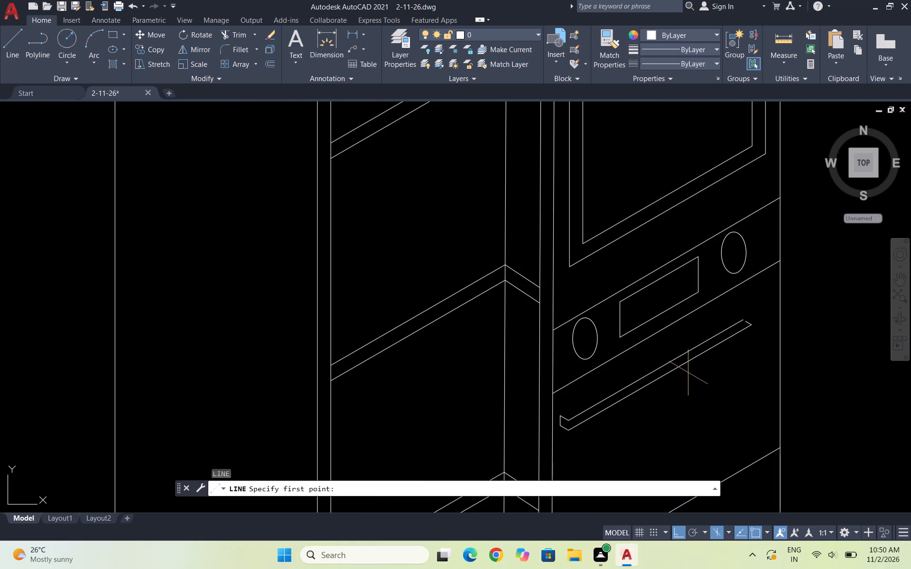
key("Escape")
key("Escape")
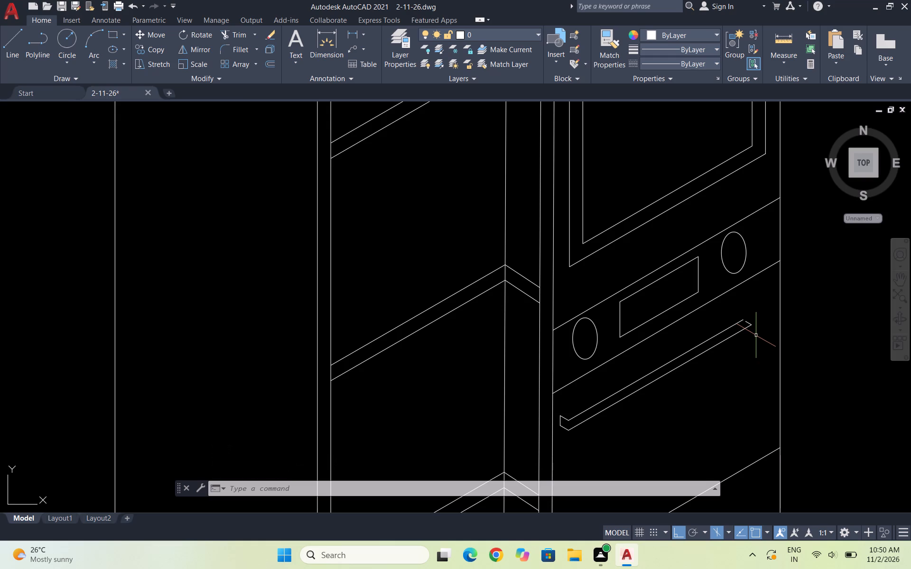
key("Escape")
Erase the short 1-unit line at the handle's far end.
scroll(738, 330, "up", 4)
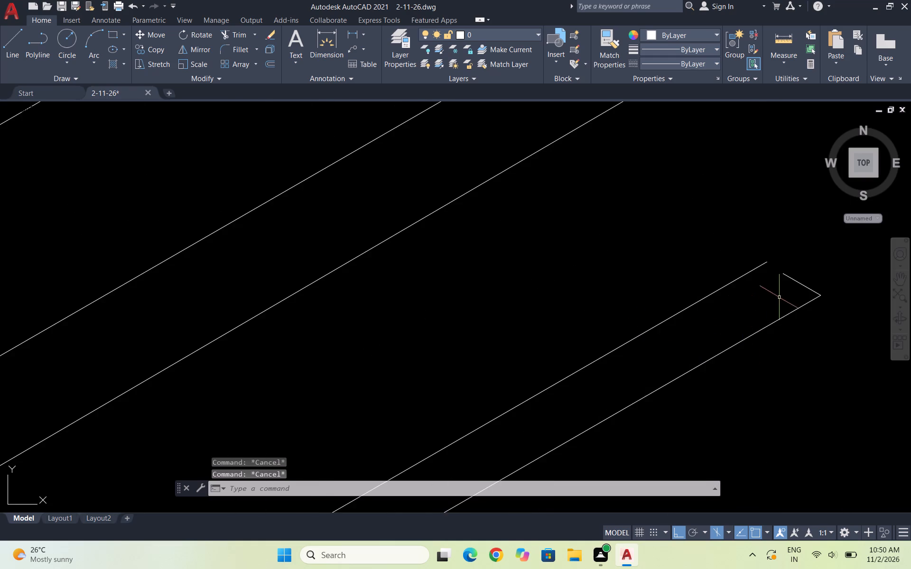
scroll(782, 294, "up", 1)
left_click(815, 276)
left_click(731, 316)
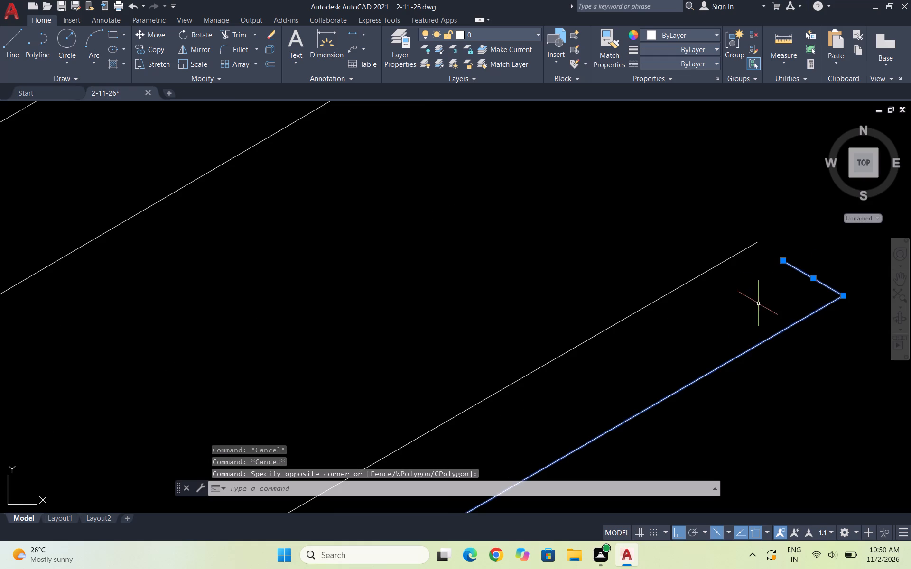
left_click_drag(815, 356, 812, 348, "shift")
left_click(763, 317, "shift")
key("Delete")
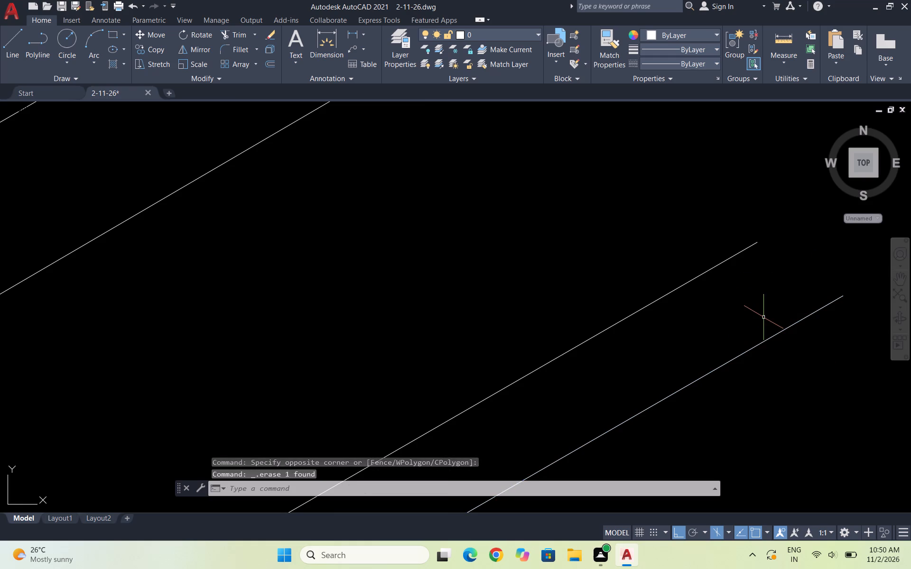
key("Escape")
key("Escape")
Draw a 1-unit line at 150° from the handle's lower long edge, starting directly below the upper edge's far endpoint.
scroll(760, 315, "down", 5)
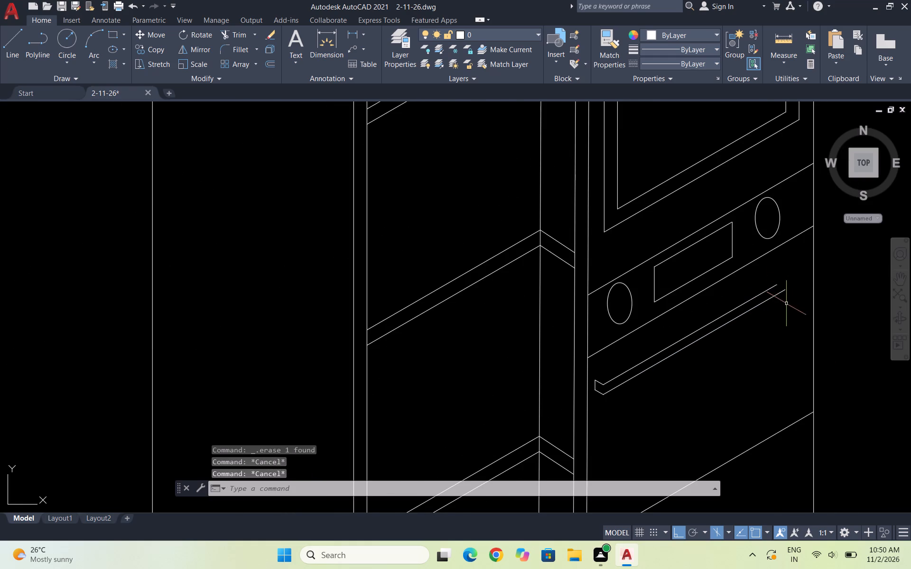
scroll(786, 303, "up", 1)
key("Escape")
key("Escape")
key("l")
key("Return")
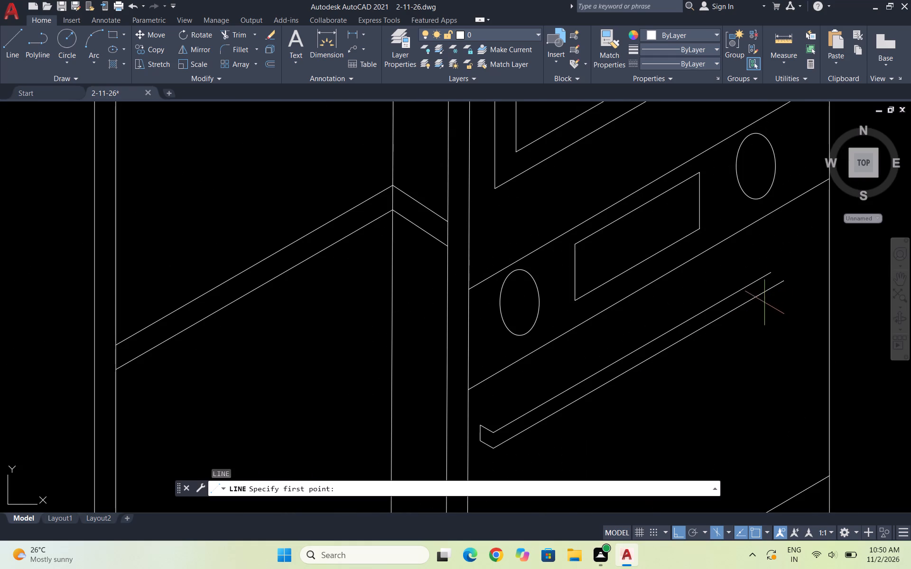
scroll(778, 281, "up", 1)
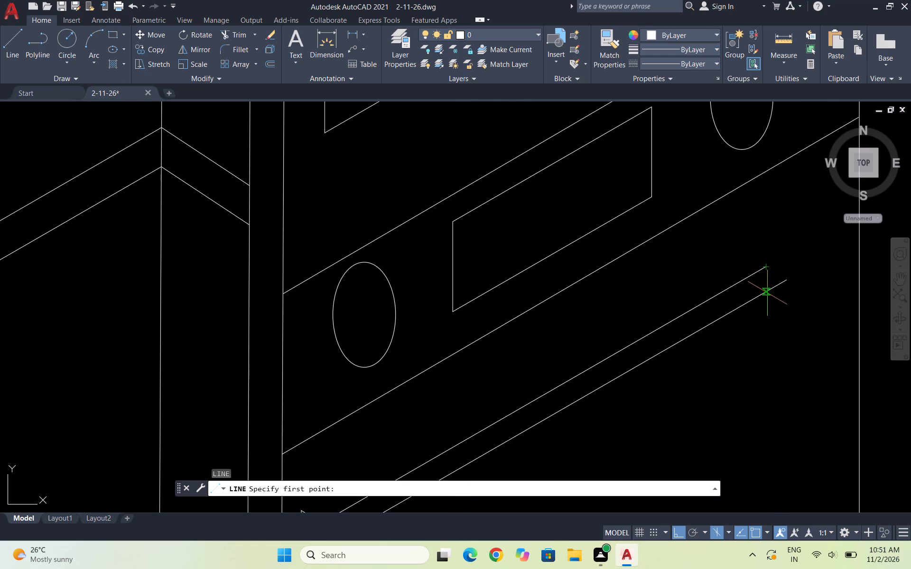
left_click(767, 293)
key("1")
key("Return")
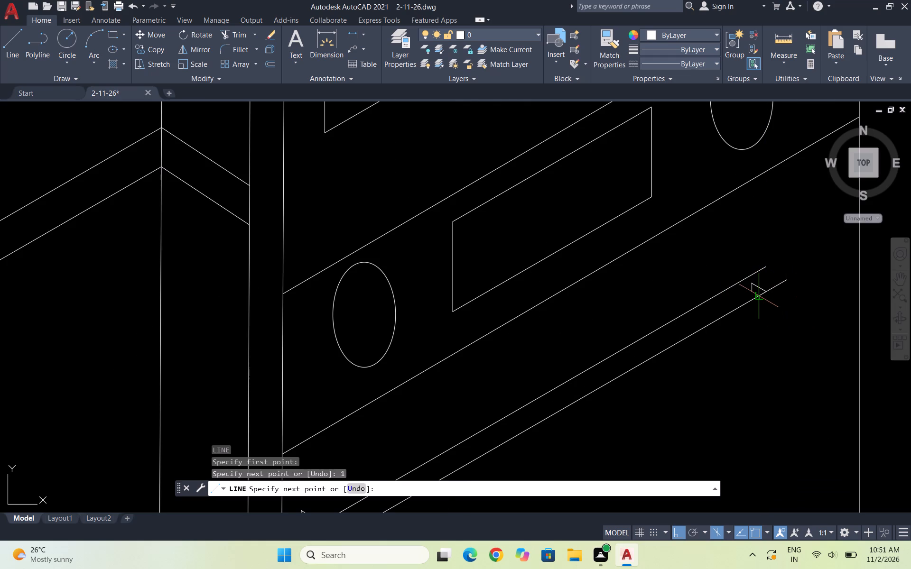
key("Escape")
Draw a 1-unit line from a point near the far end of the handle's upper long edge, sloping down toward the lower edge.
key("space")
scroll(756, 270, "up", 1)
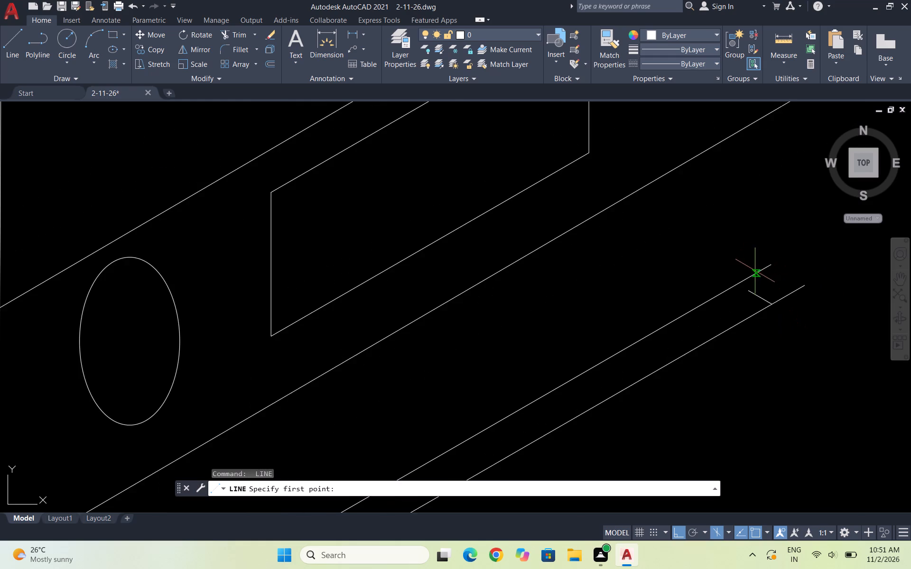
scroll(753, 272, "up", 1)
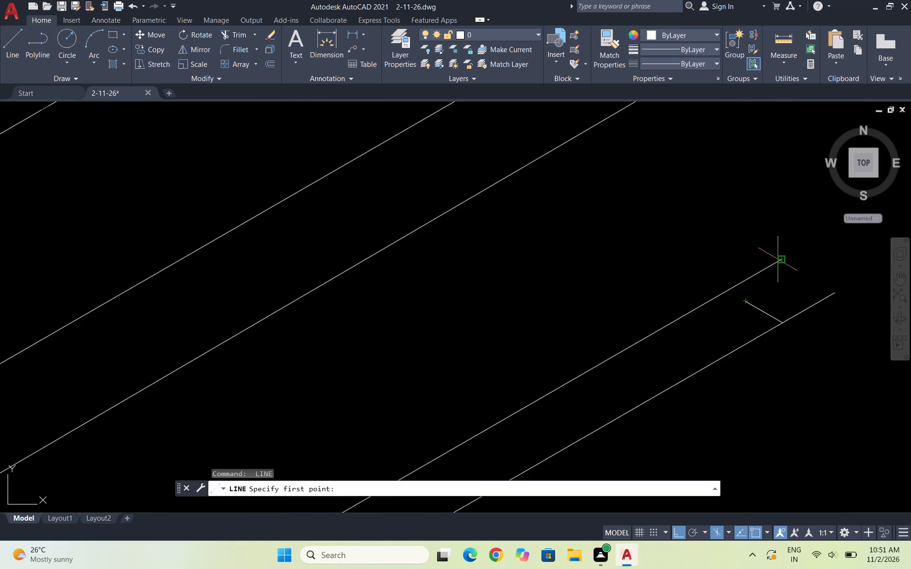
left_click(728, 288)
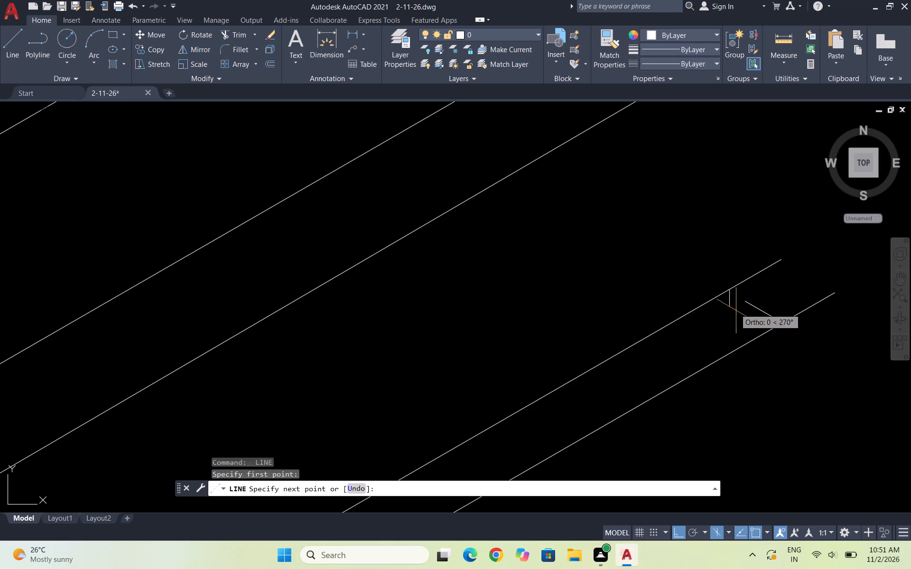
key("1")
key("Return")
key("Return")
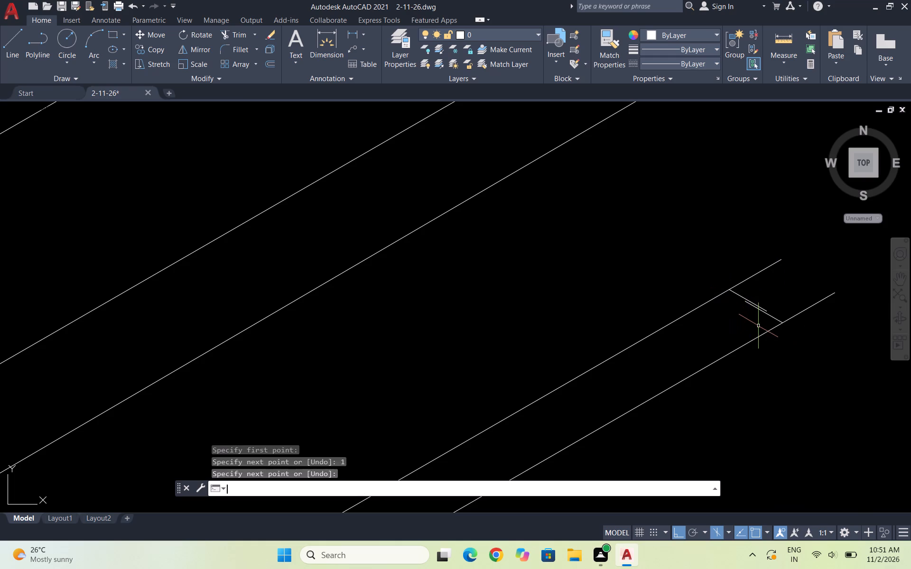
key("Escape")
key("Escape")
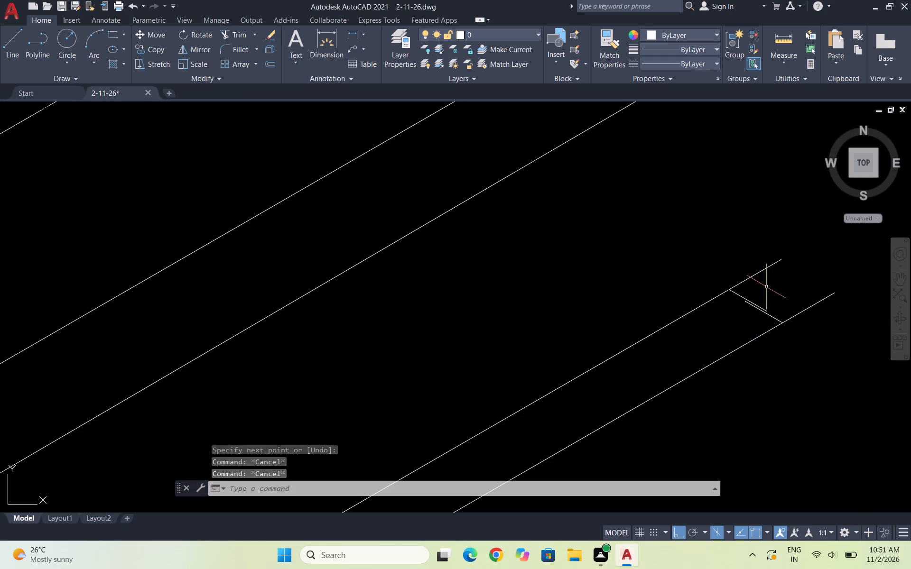
Undo the last two 1-unit lines drawn at the handle's far end.
scroll(760, 280, "down", 1)
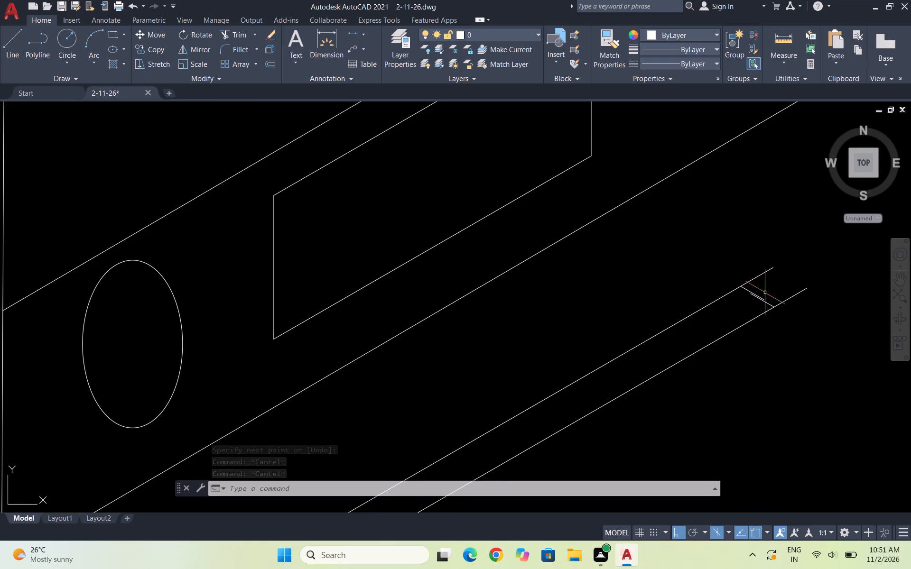
scroll(771, 303, "down", 1)
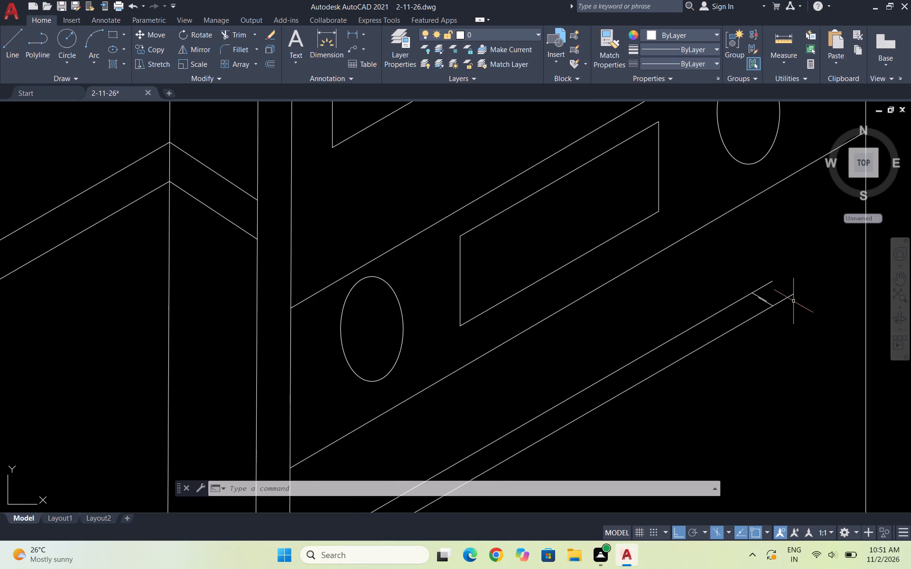
key("ctrl+z")
key("ctrl+z")
key("ctrl+z")
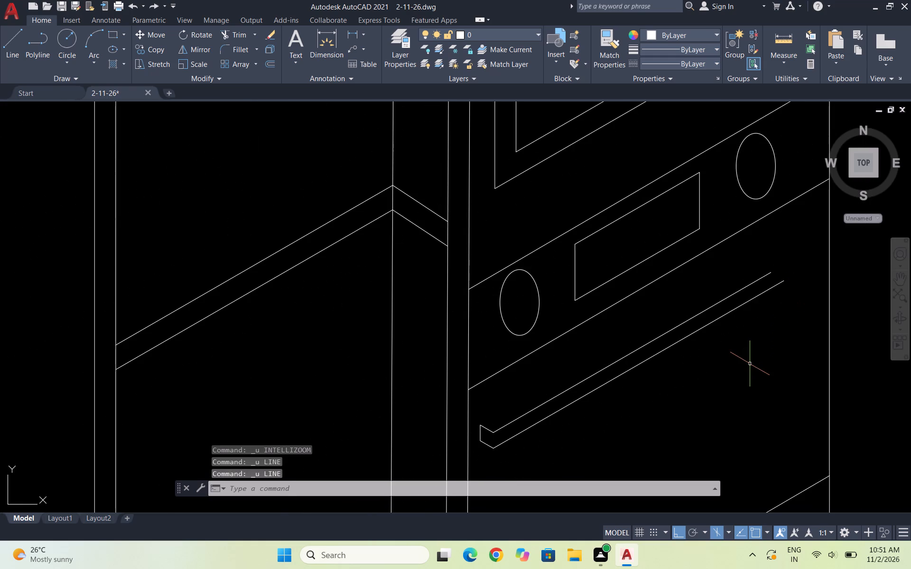
key("Escape")
key("Escape")
key("Escape")
key("Escape")
key("Escape")
key("Escape")
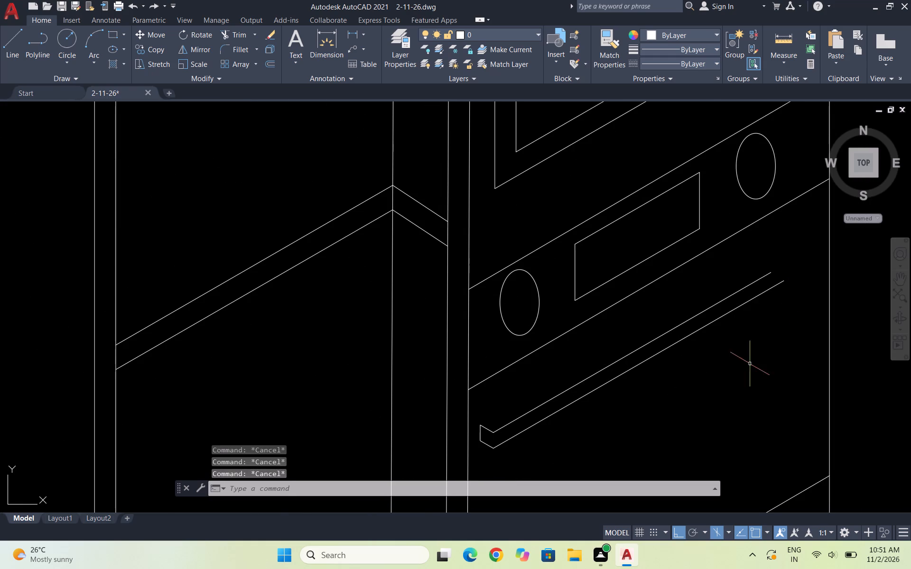
key("Escape")
key("Escape")
key("Escape")
key("Escape")
Select the three short edges that close the handle's near end.
scroll(610, 305, "down", 2)
scroll(567, 387, "up", 1)
scroll(561, 349, "up", 2)
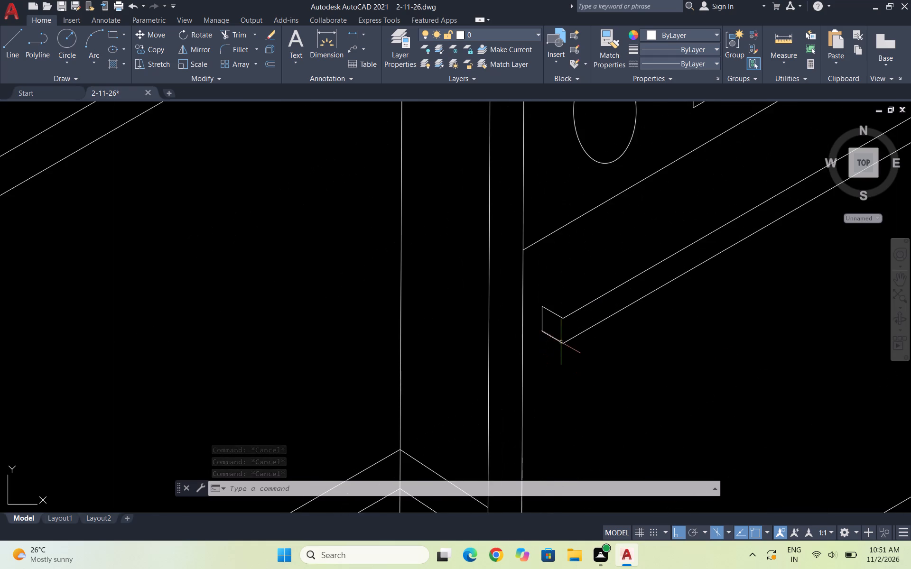
scroll(560, 331, "up", 2)
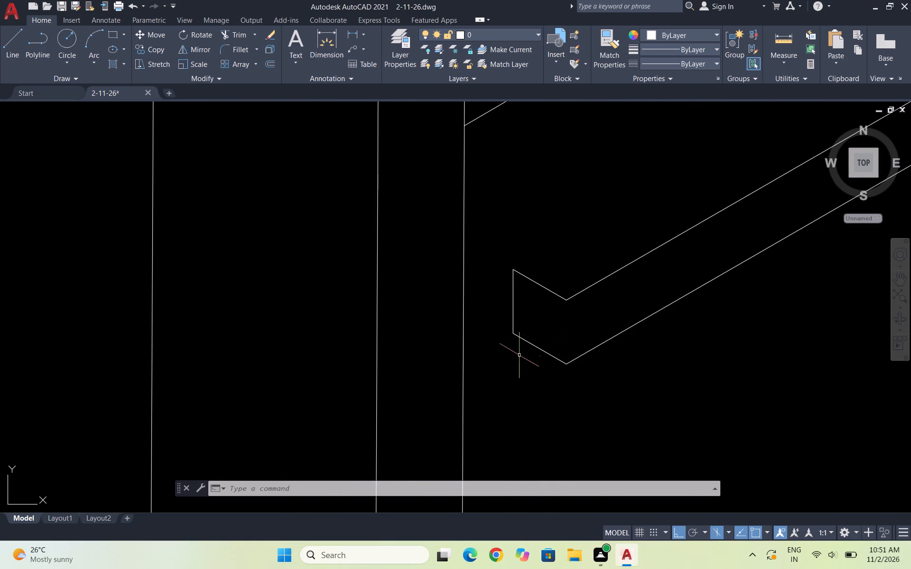
left_click(527, 374)
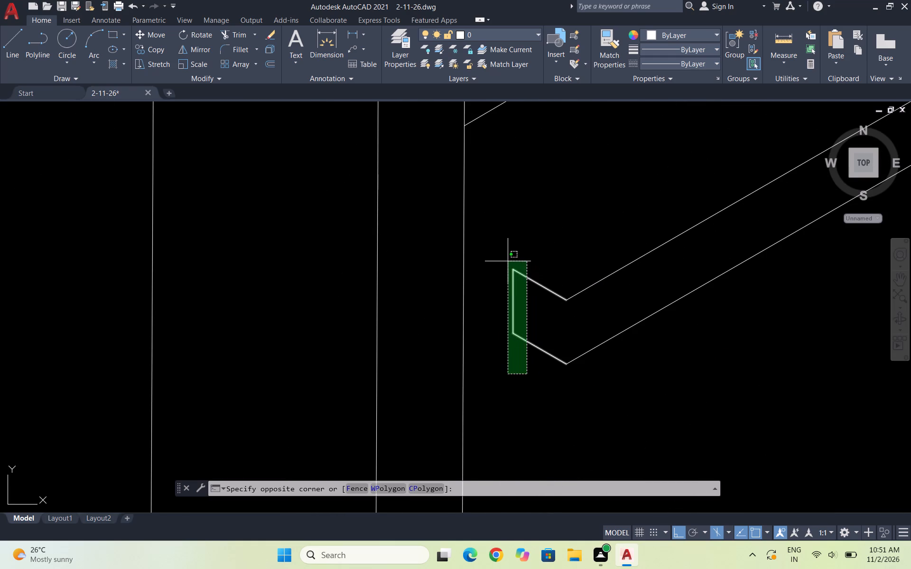
left_click(508, 261)
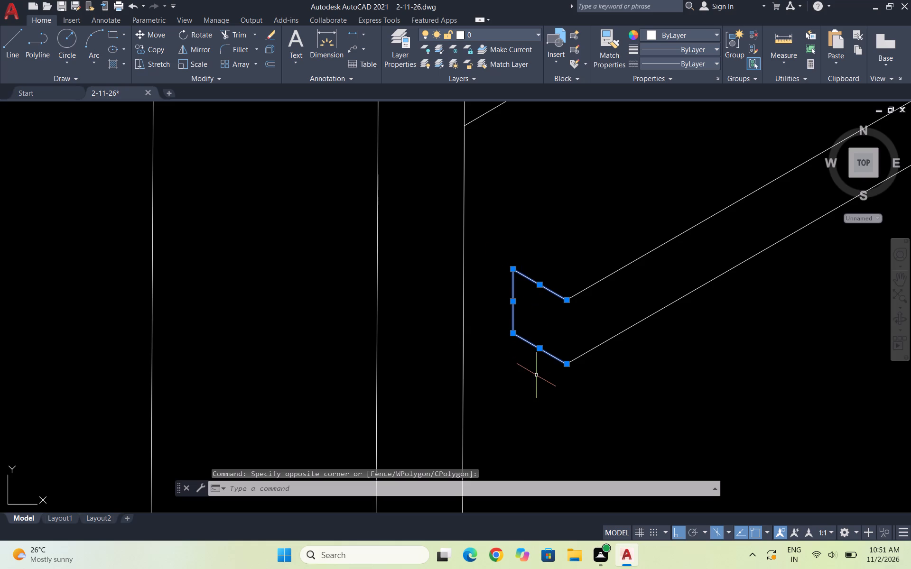
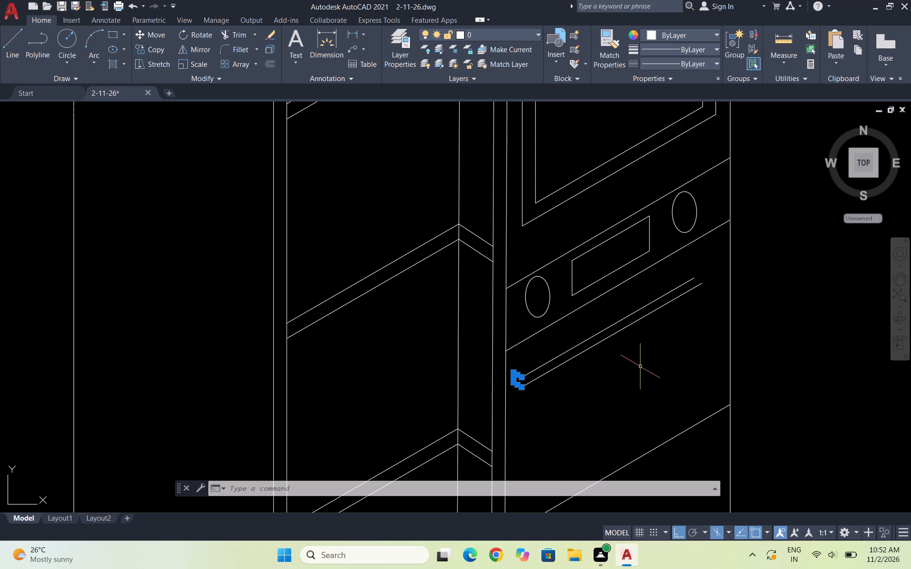
Copy the three selected near-end edges from the upper long edge's near endpoint to its far endpoint.
type("CO")
key("Return")
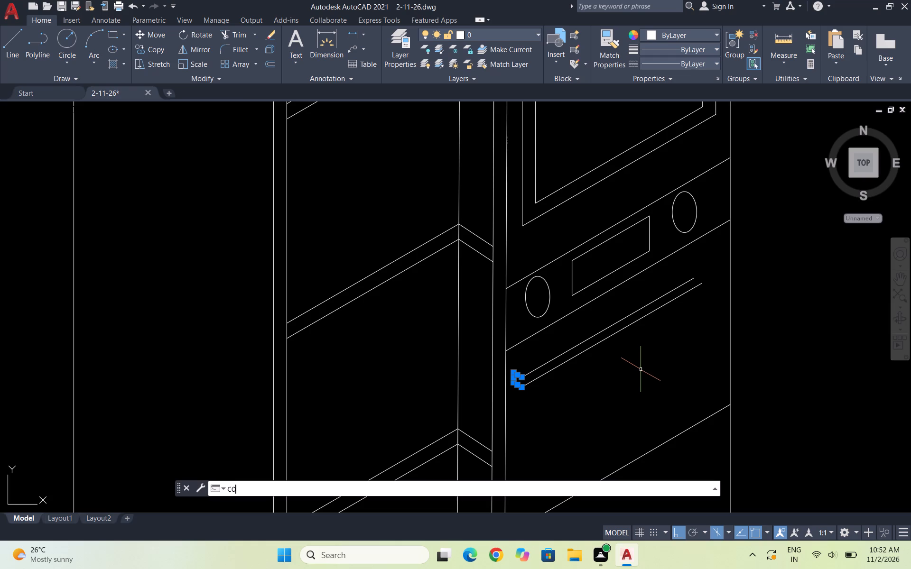
scroll(516, 387, "up", 1)
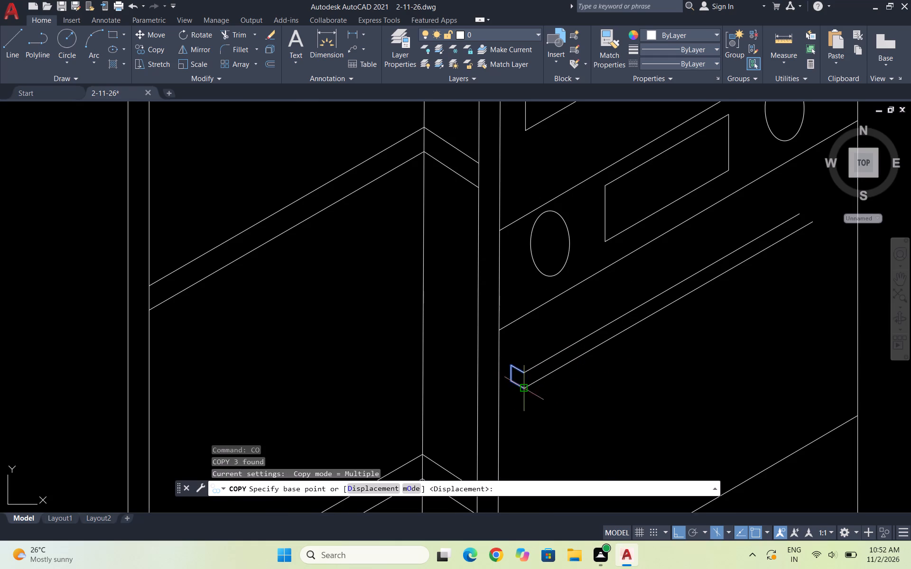
left_click(528, 372)
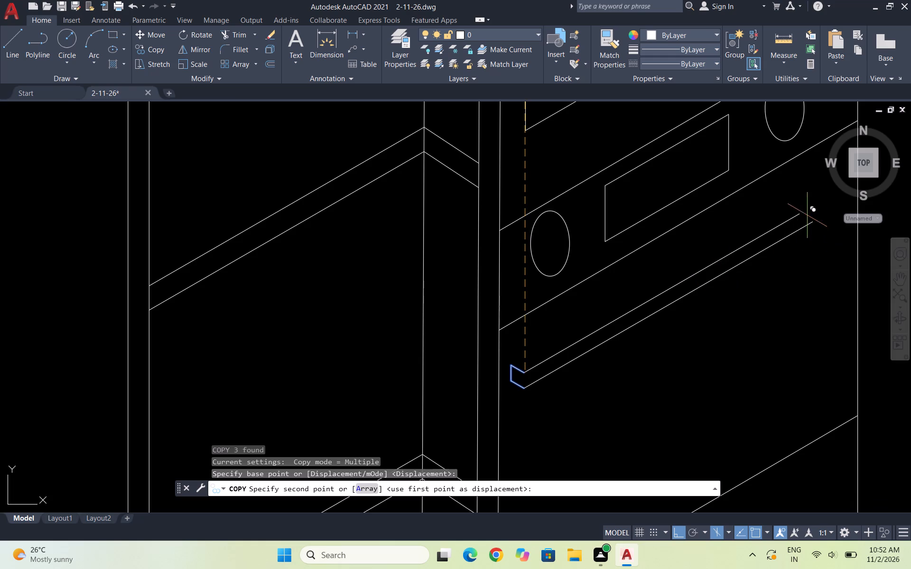
left_click(803, 216)
key("Escape")
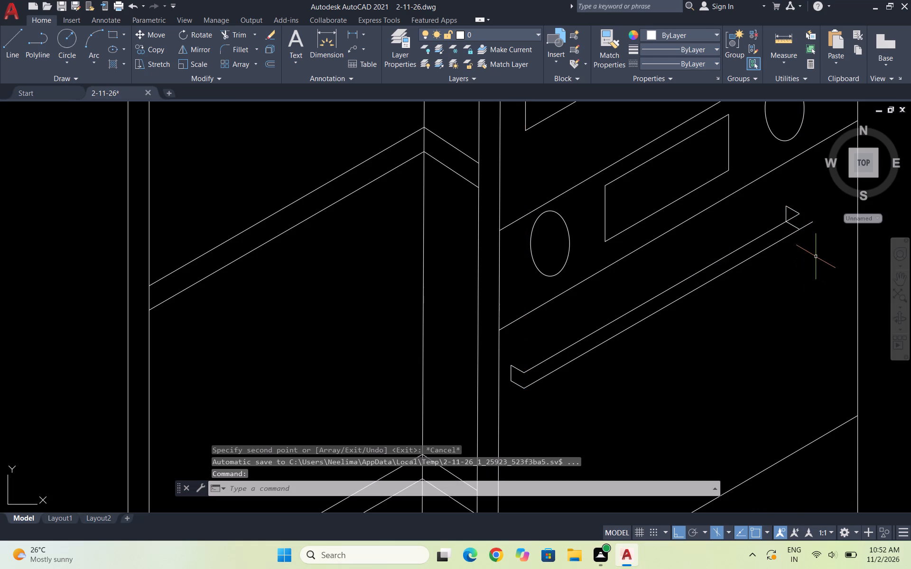
key("Escape")
key("Escape")
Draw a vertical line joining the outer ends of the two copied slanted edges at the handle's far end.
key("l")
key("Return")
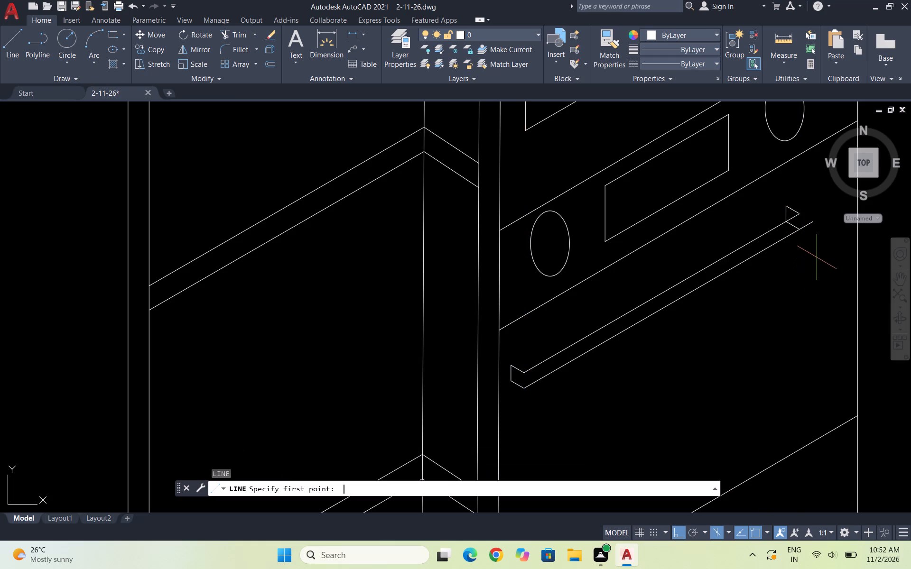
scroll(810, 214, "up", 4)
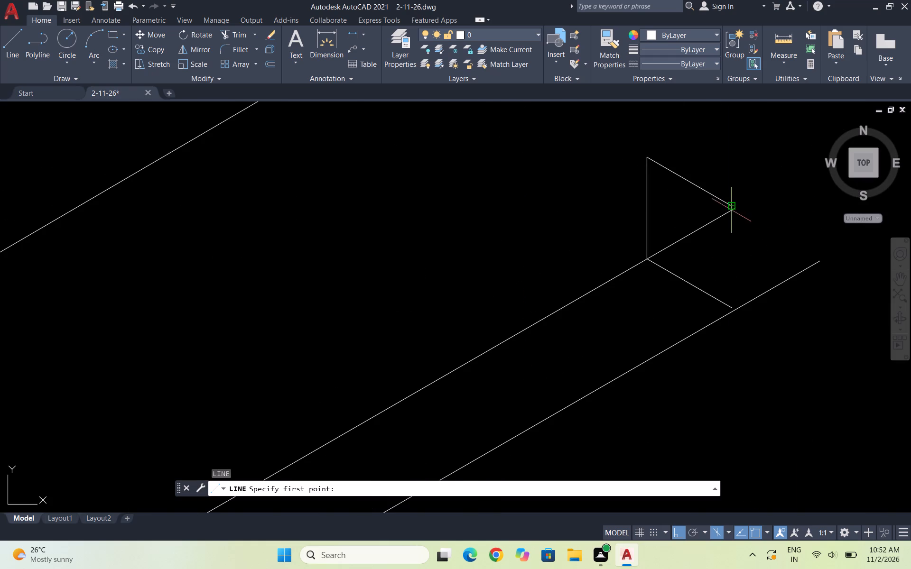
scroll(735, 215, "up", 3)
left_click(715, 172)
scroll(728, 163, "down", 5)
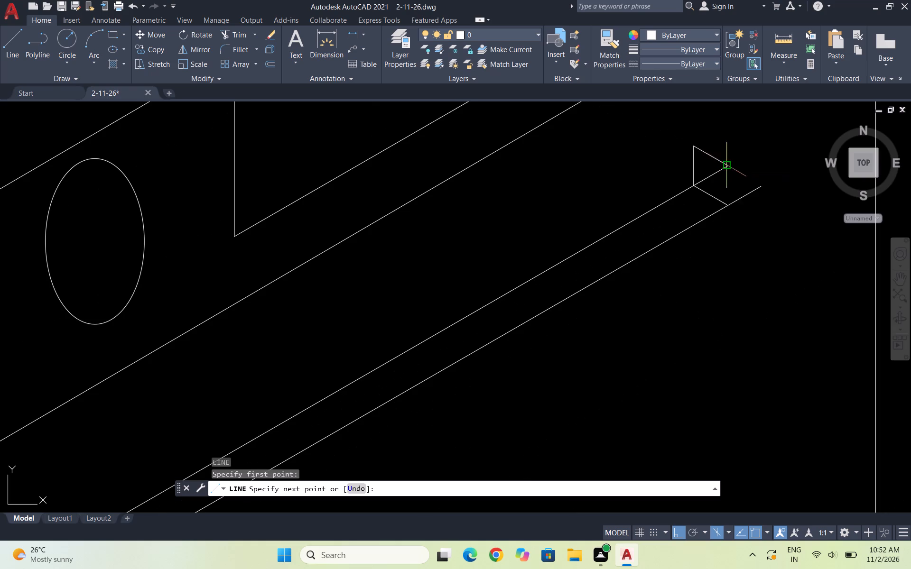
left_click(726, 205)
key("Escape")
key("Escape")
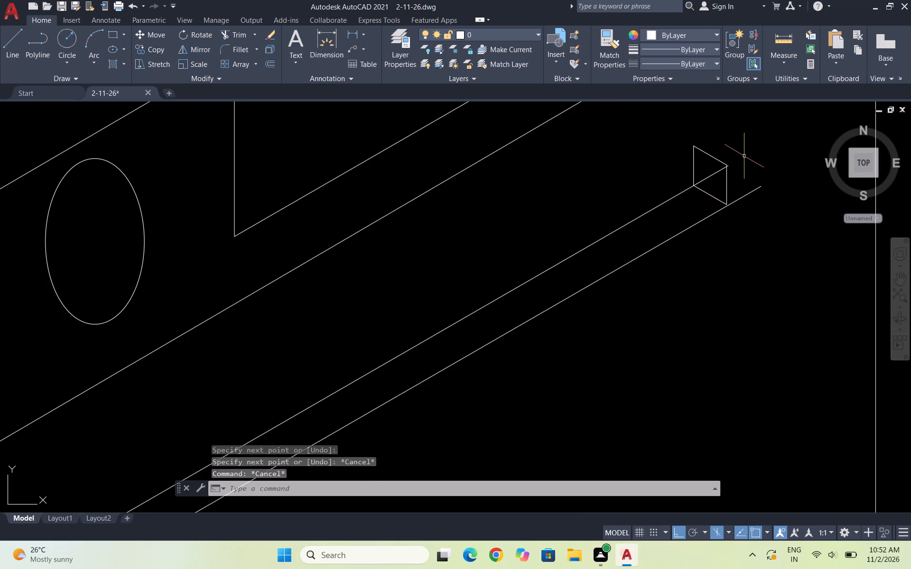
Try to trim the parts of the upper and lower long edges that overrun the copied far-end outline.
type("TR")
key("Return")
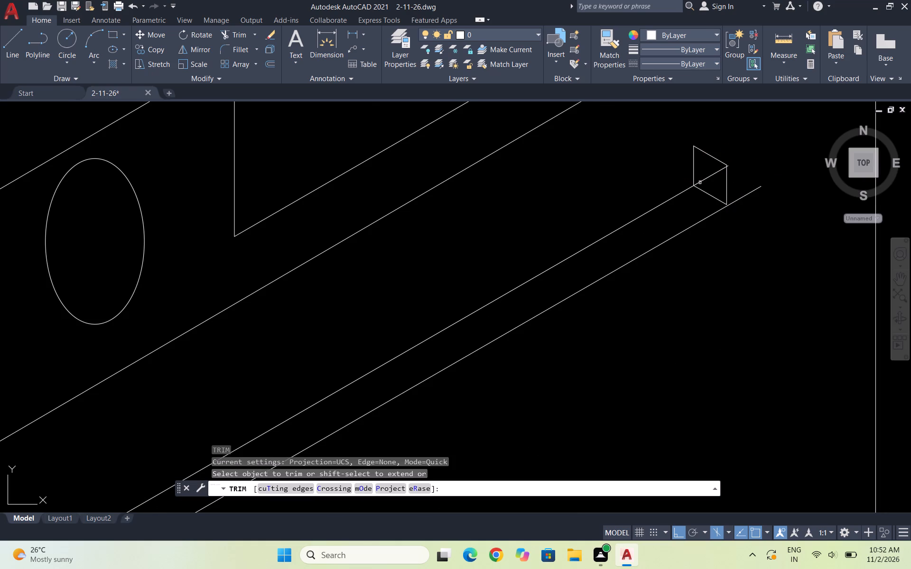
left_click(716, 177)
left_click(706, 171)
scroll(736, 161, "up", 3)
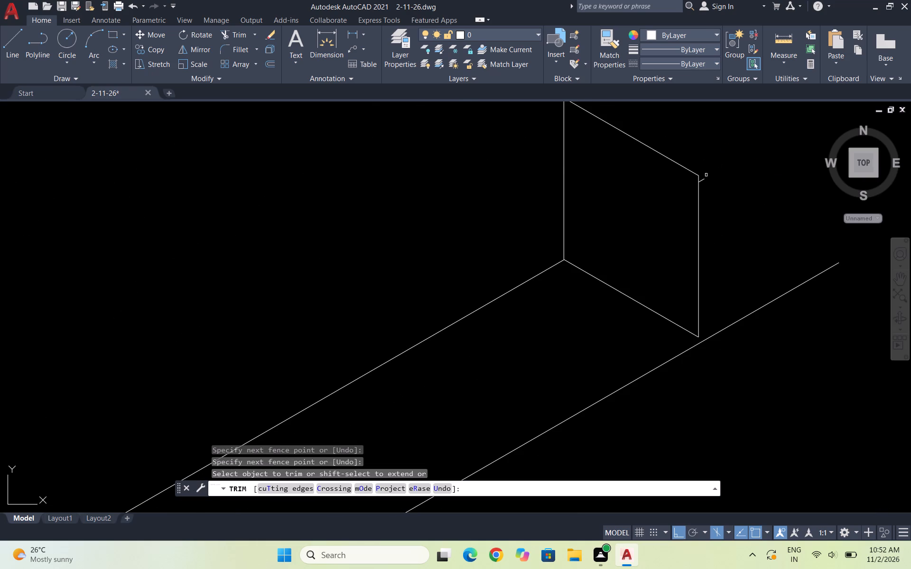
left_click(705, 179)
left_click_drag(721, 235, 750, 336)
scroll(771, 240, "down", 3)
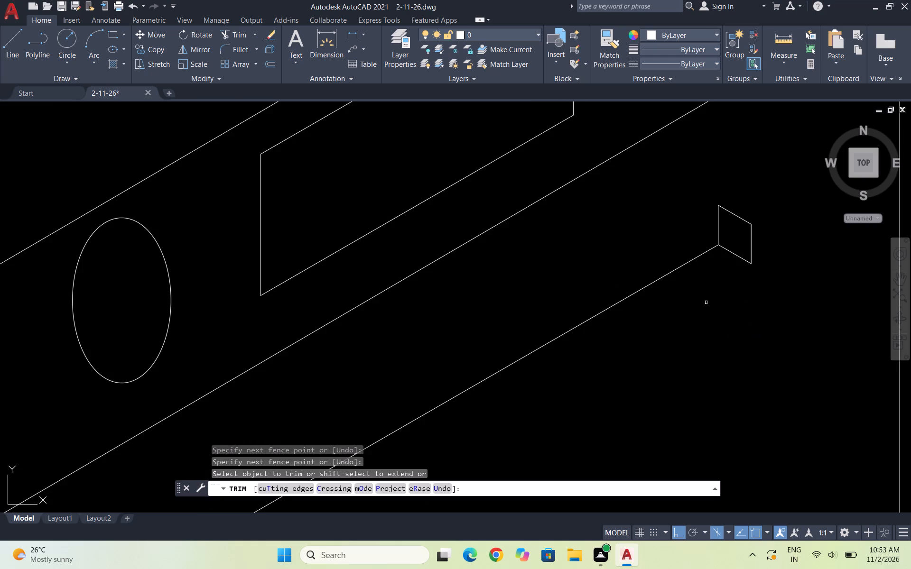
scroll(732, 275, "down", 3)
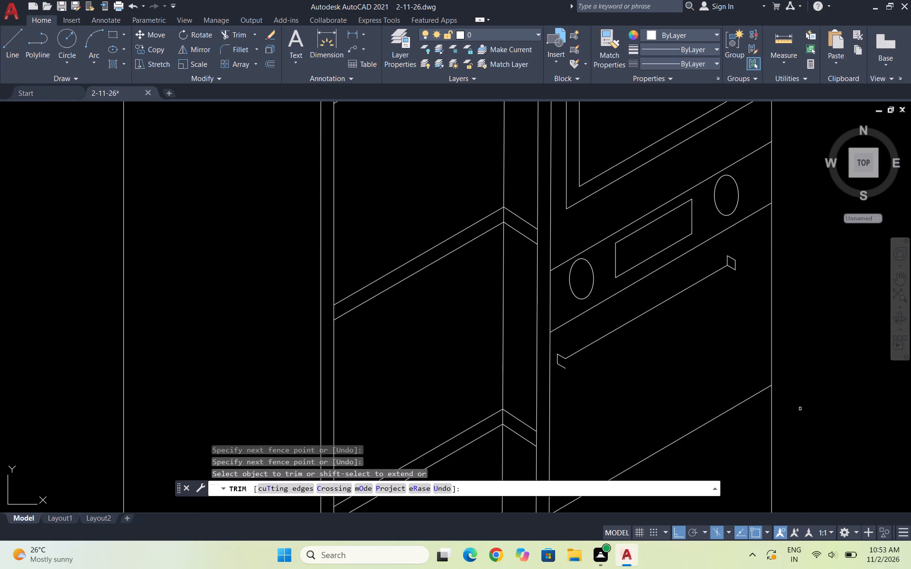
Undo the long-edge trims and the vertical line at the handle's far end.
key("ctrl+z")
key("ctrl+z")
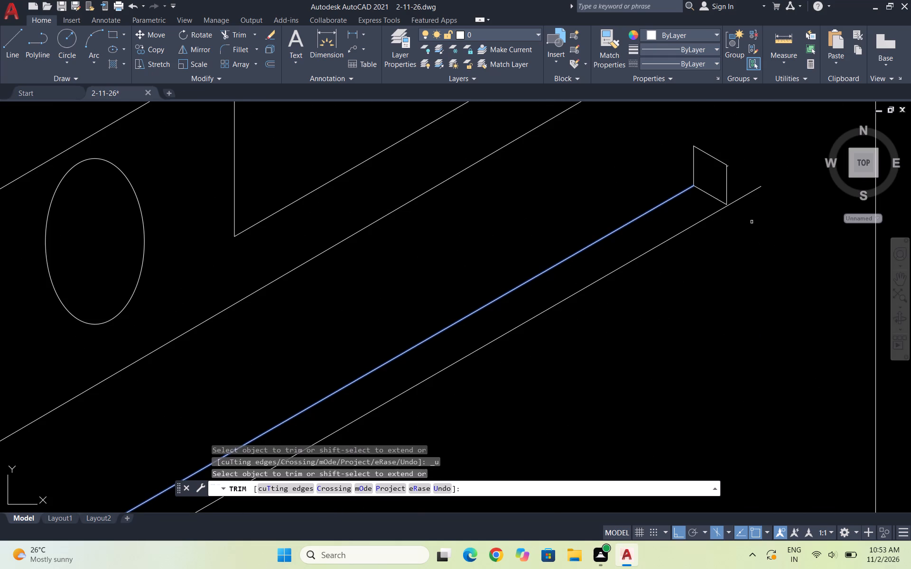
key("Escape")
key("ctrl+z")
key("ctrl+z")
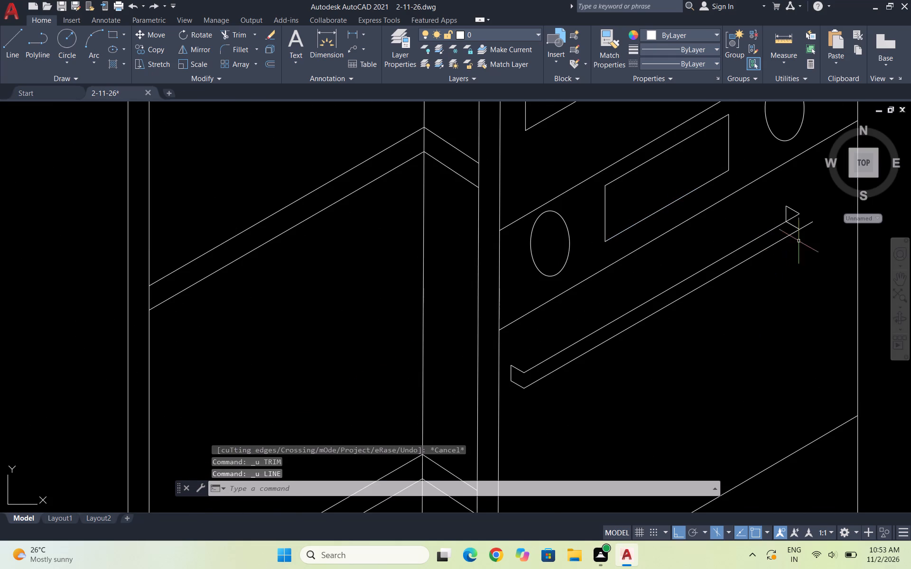
Extend the two copied slanted edges at the handle's far end to meet the upper and lower long edges.
scroll(795, 220, "up", 4)
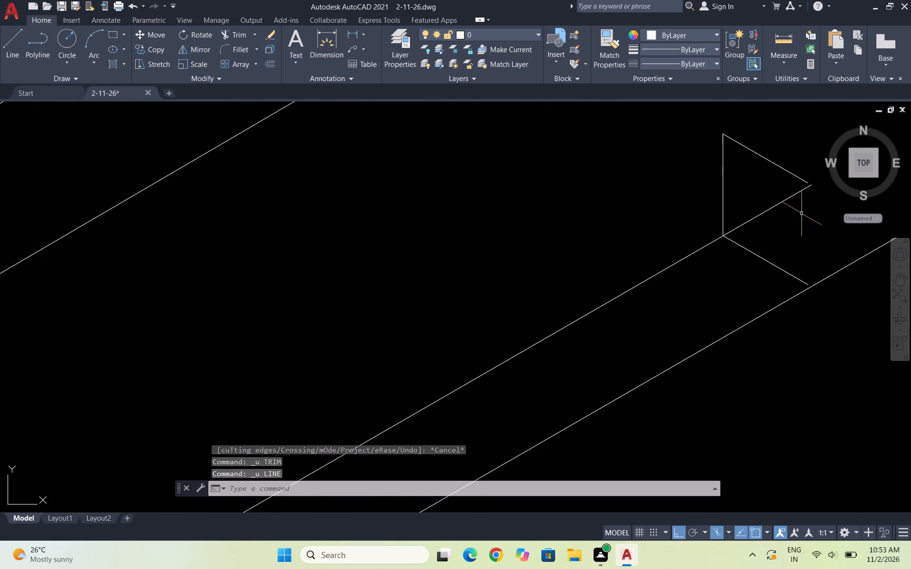
scroll(676, 257, "down", 1)
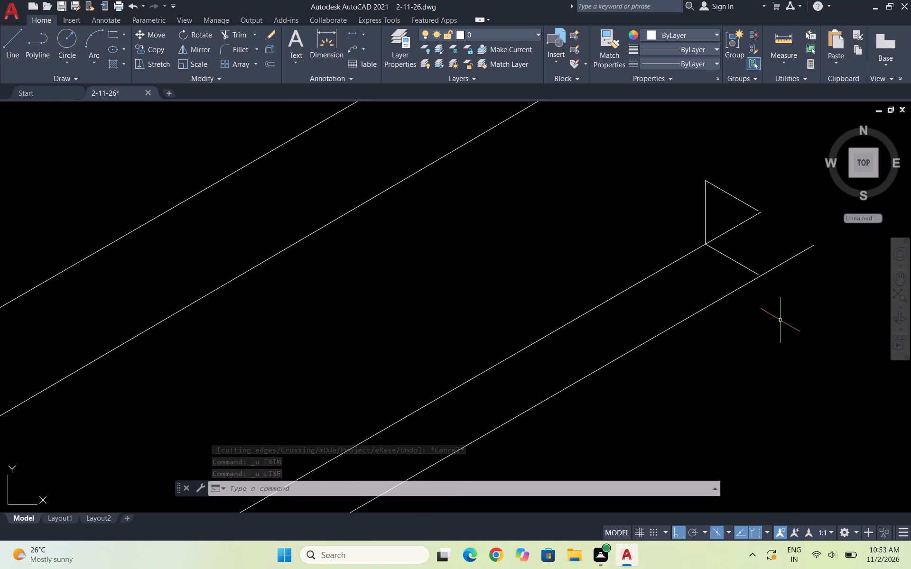
key("Escape")
type("EX")
key("Return")
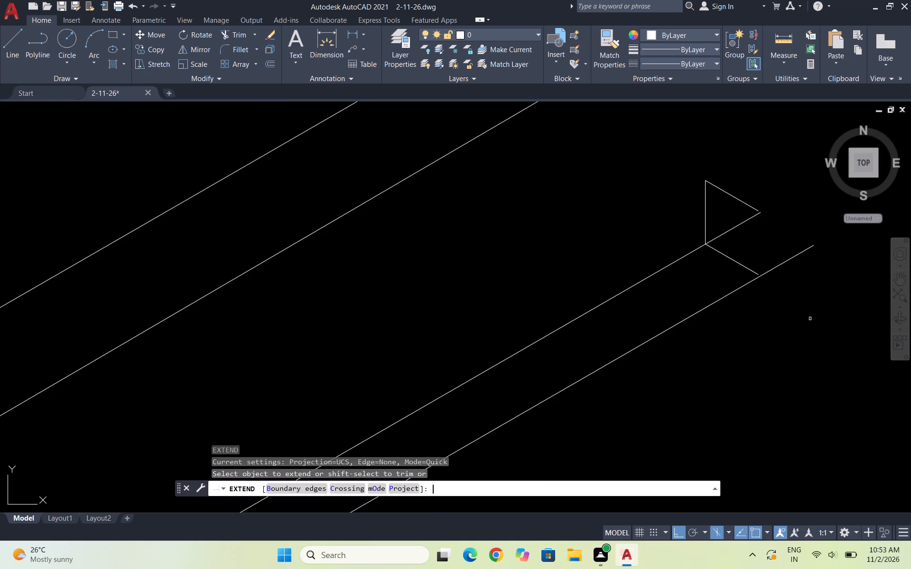
left_click(748, 208)
left_click(753, 200)
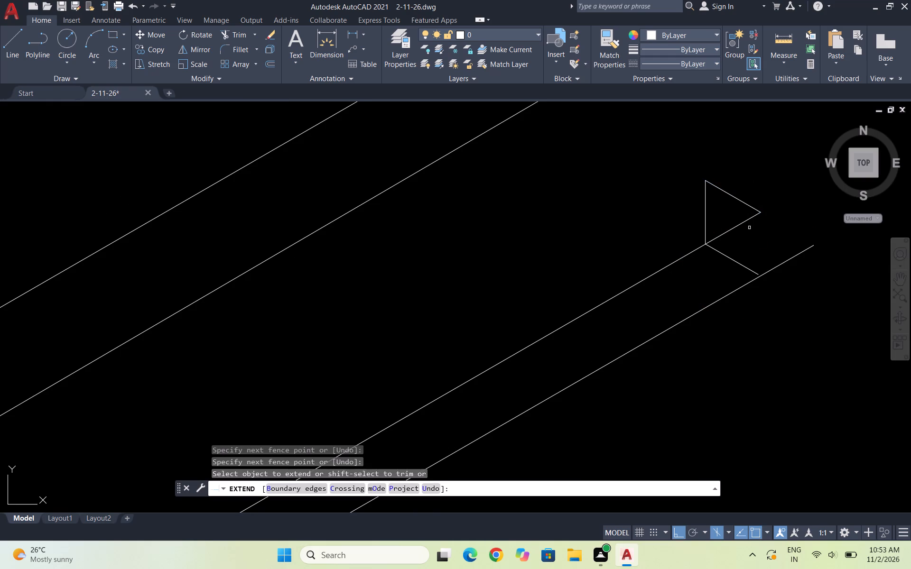
left_click_drag(761, 259, 752, 276)
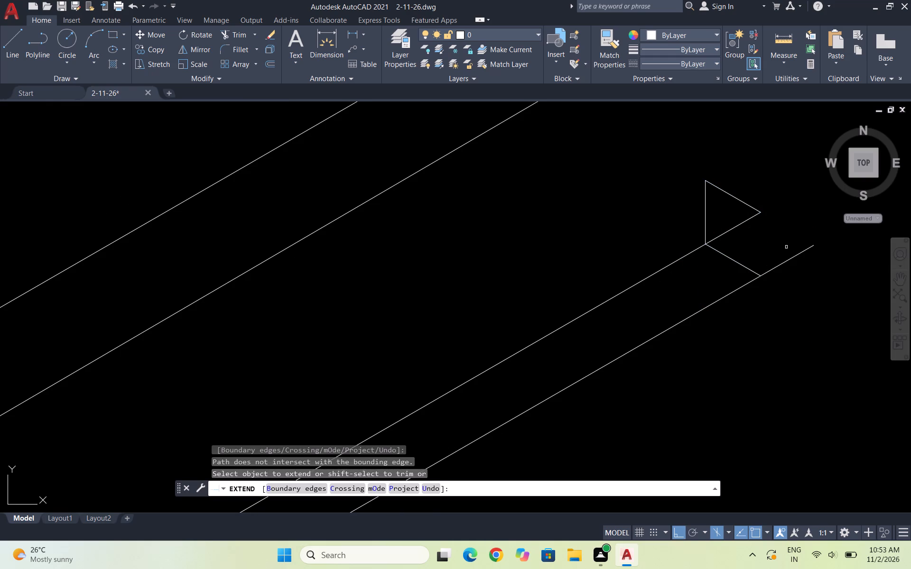
Trim both long edges back to the copied far-end edges and remove the lower slanted edge between them.
left_click_drag(786, 247, 807, 273, "ctrl")
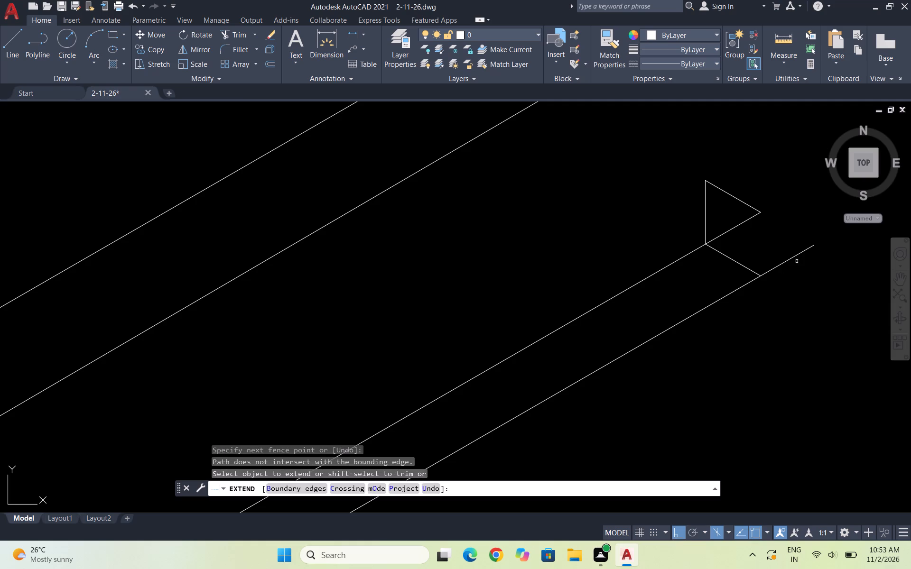
left_click_drag(788, 253, 809, 275, "shift")
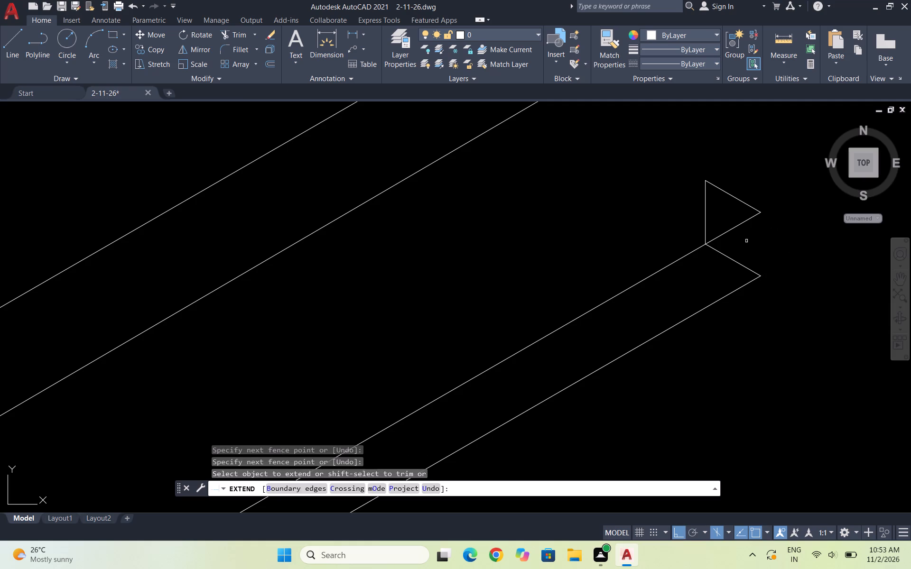
left_click_drag(745, 215, 755, 229, "shift")
scroll(764, 221, "down", 4)
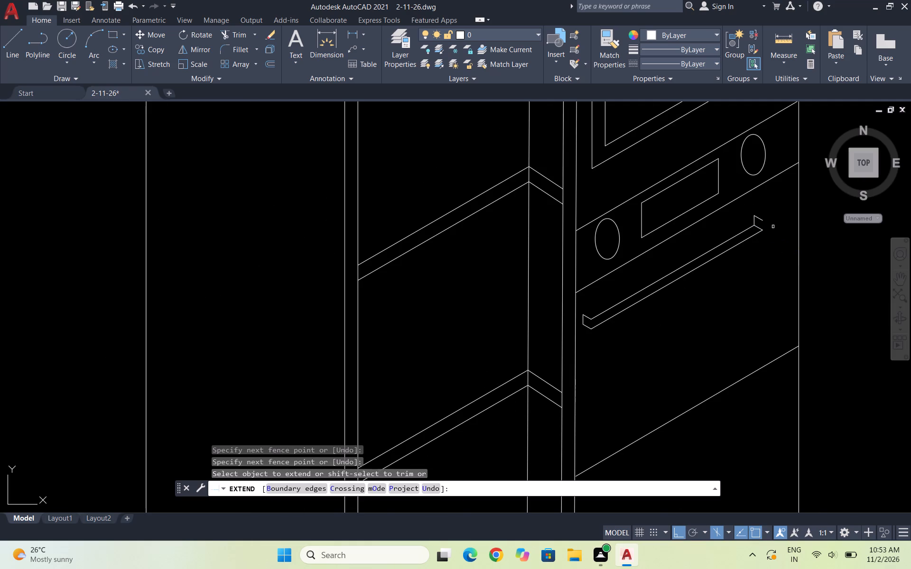
scroll(763, 230, "up", 4)
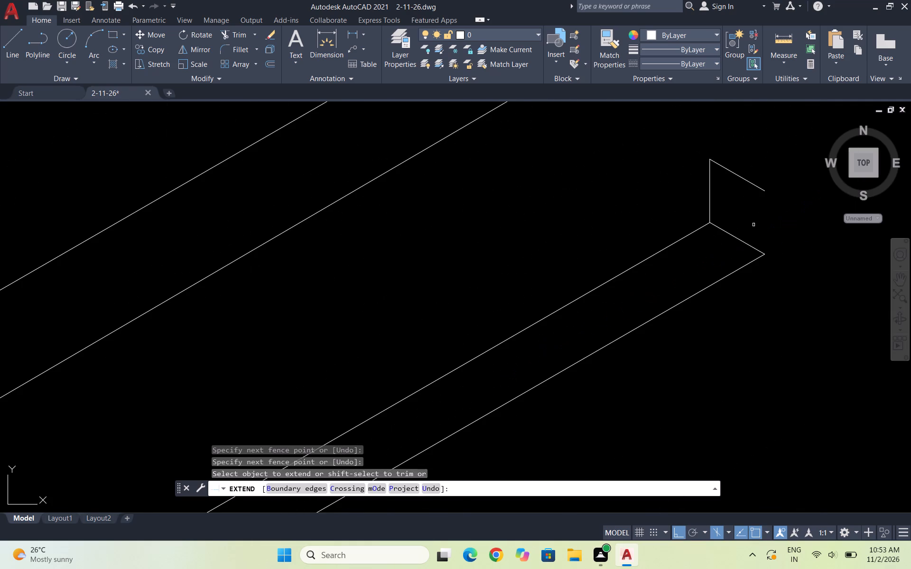
left_click(750, 224, "shift")
left_click(728, 241, "shift")
scroll(749, 228, "down", 3)
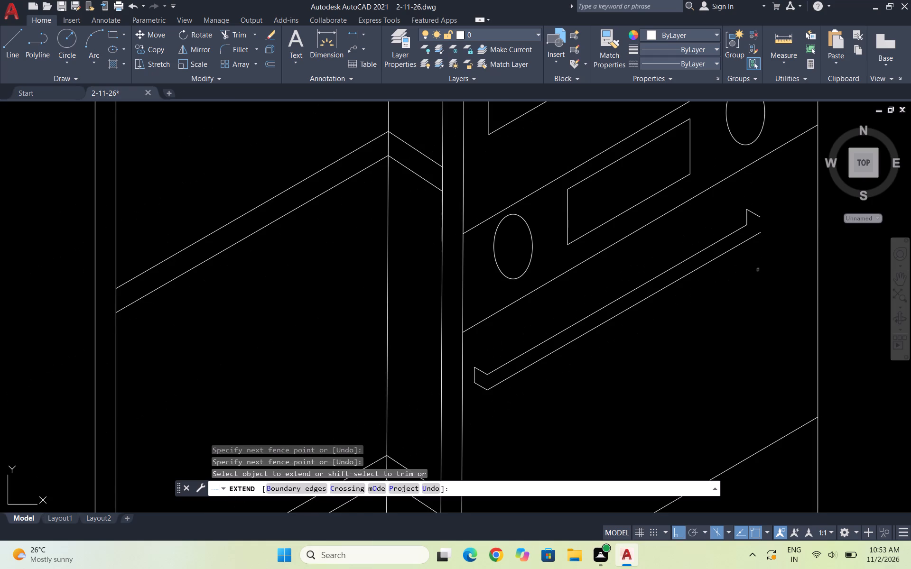
key("Escape")
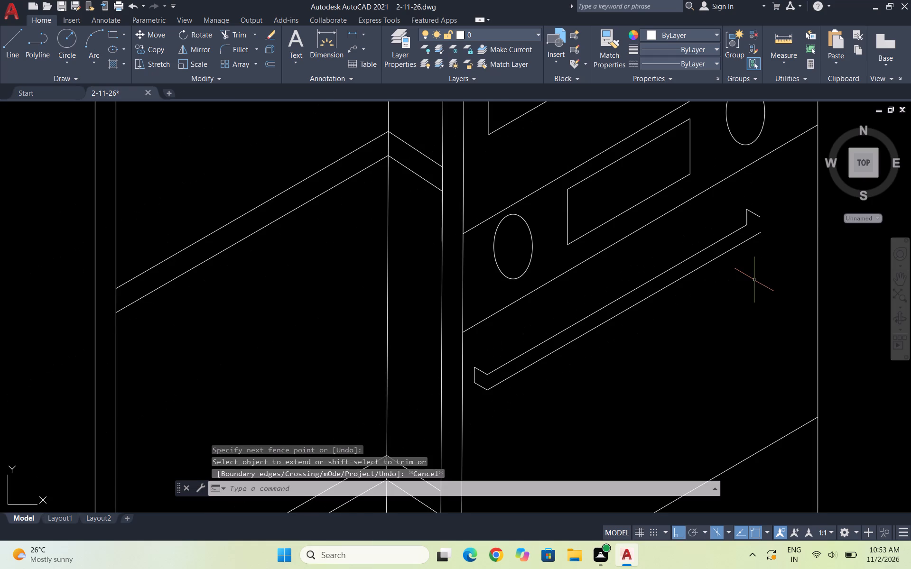
Draw a vertical line from the far-end slanted edge's outer endpoint down to the lower long edge's far endpoint.
key("l")
key("Return")
scroll(741, 218, "up", 1)
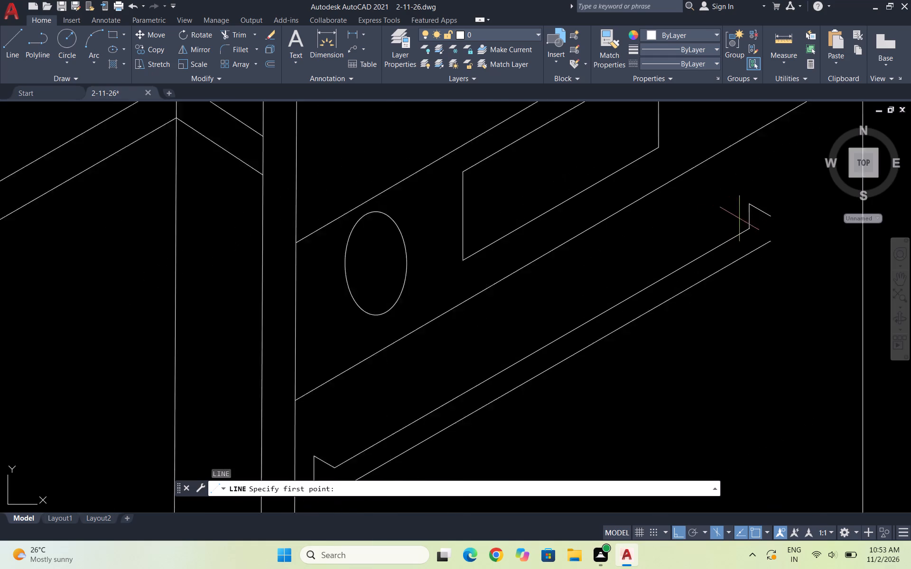
scroll(739, 219, "up", 1)
left_click(789, 213)
left_click(791, 252)
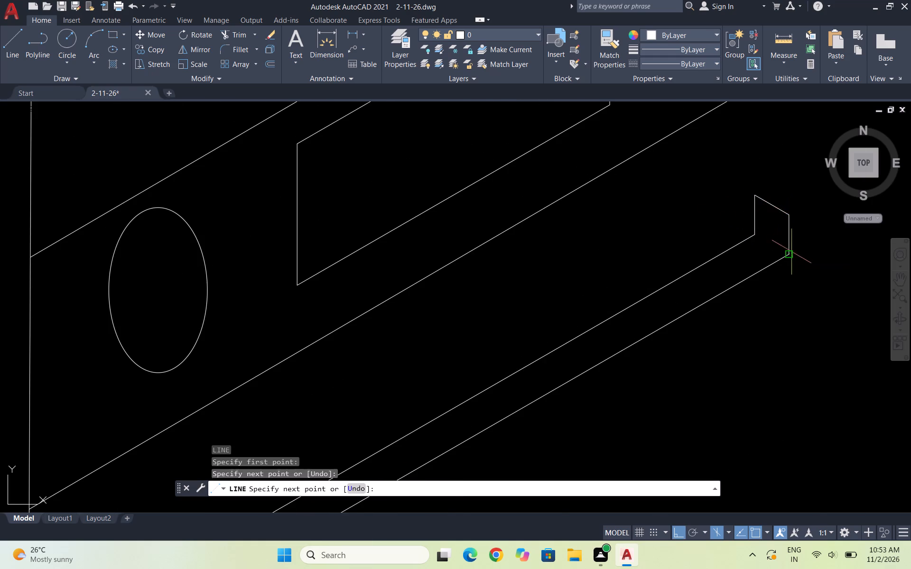
key("Escape")
Move the three far-end edges away from the handle along the 330° direction, placing them outside the cabinet outline.
scroll(754, 216, "down", 3)
scroll(739, 232, "up", 3)
scroll(768, 179, "up", 2)
key("Escape")
left_click_drag(790, 235, 773, 216)
left_click(731, 173)
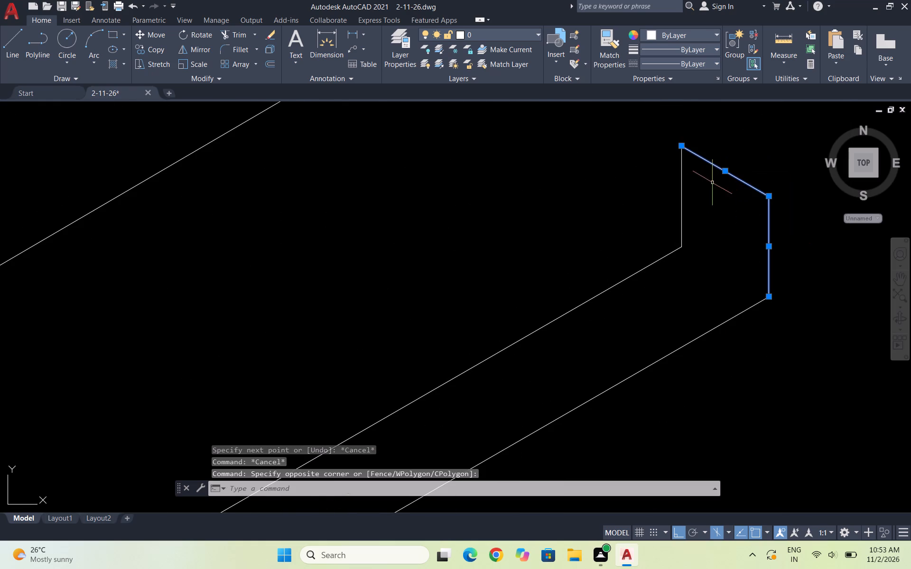
left_click_drag(706, 188, 695, 184)
left_click(637, 182)
key("m")
key("Return")
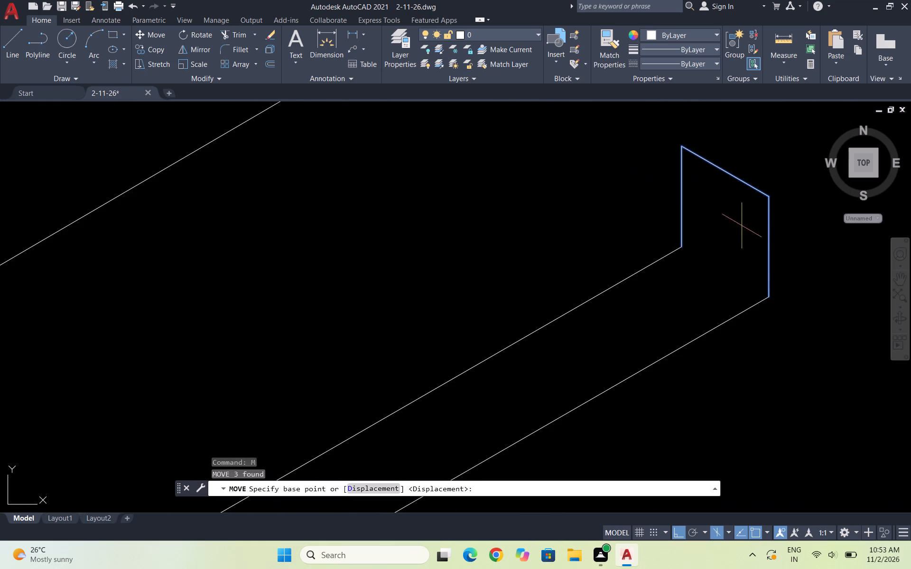
left_click(765, 297)
scroll(718, 264, "down", 2)
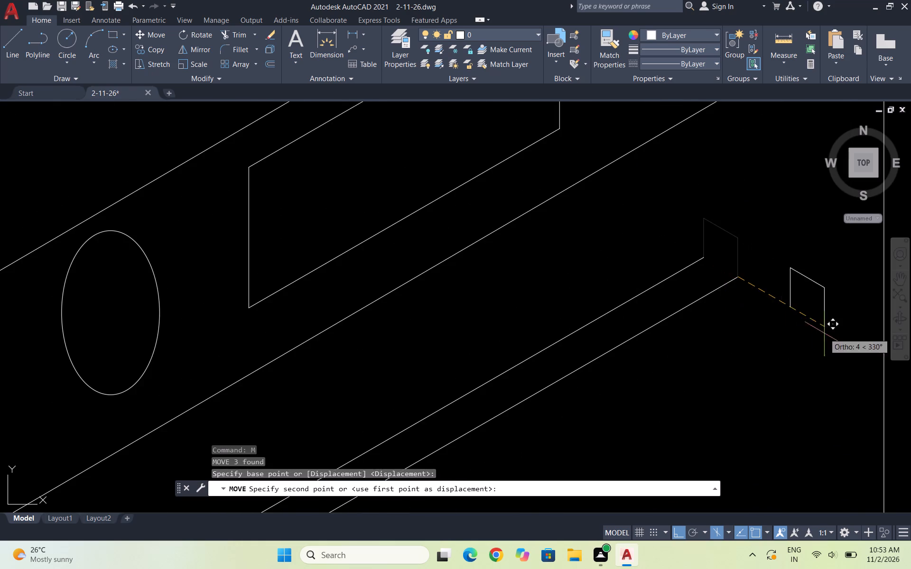
scroll(812, 365, "down", 3)
left_click(838, 394)
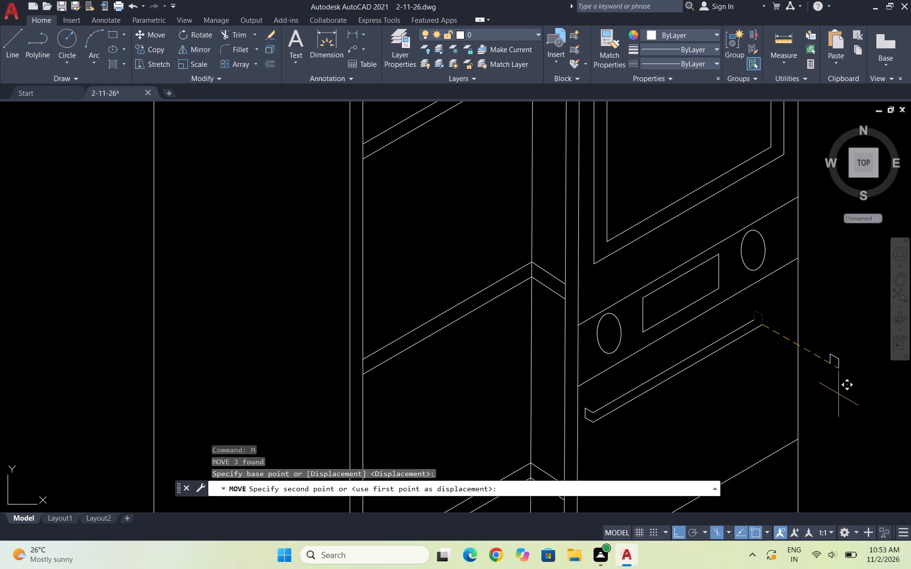
key("Escape")
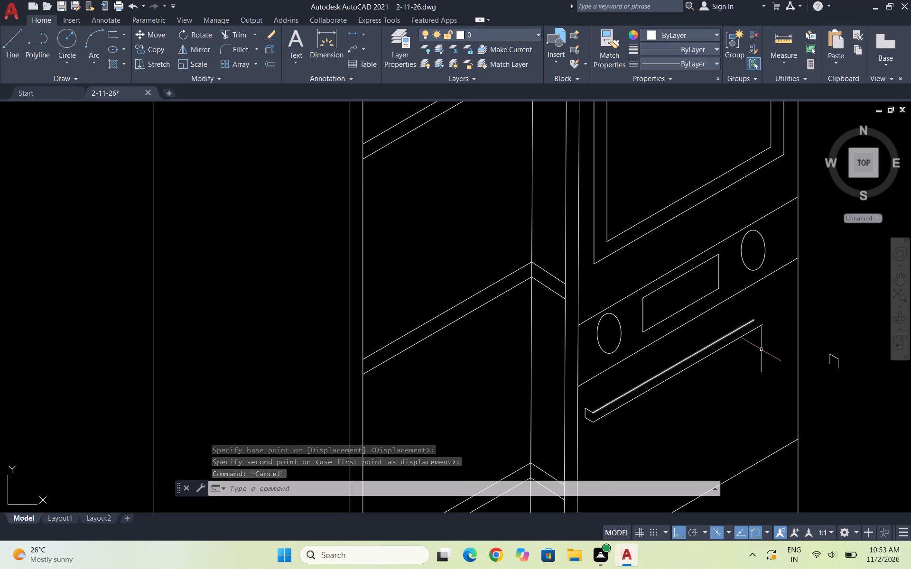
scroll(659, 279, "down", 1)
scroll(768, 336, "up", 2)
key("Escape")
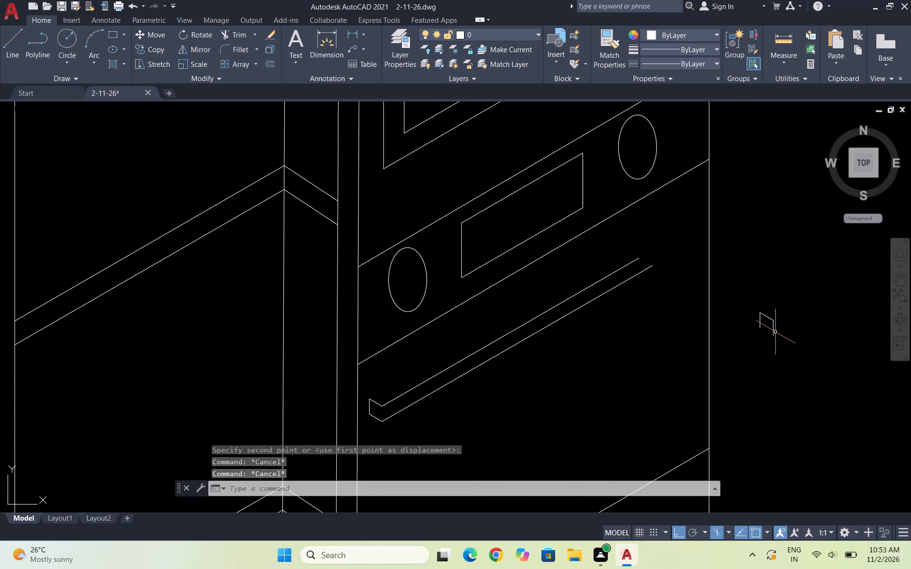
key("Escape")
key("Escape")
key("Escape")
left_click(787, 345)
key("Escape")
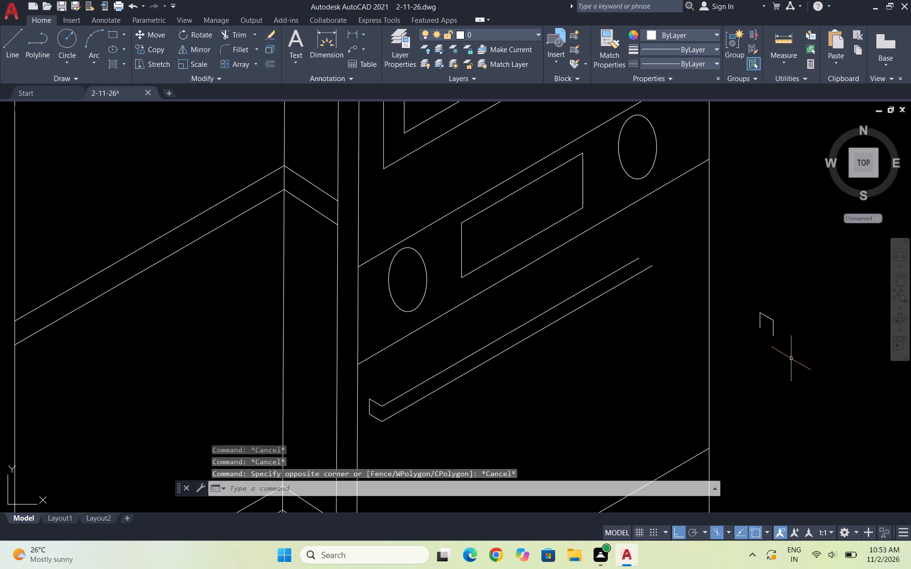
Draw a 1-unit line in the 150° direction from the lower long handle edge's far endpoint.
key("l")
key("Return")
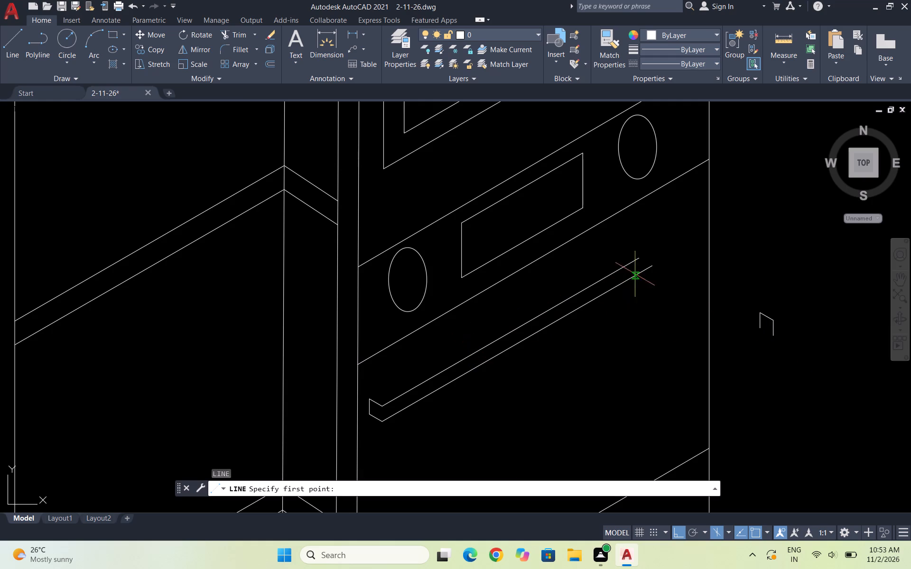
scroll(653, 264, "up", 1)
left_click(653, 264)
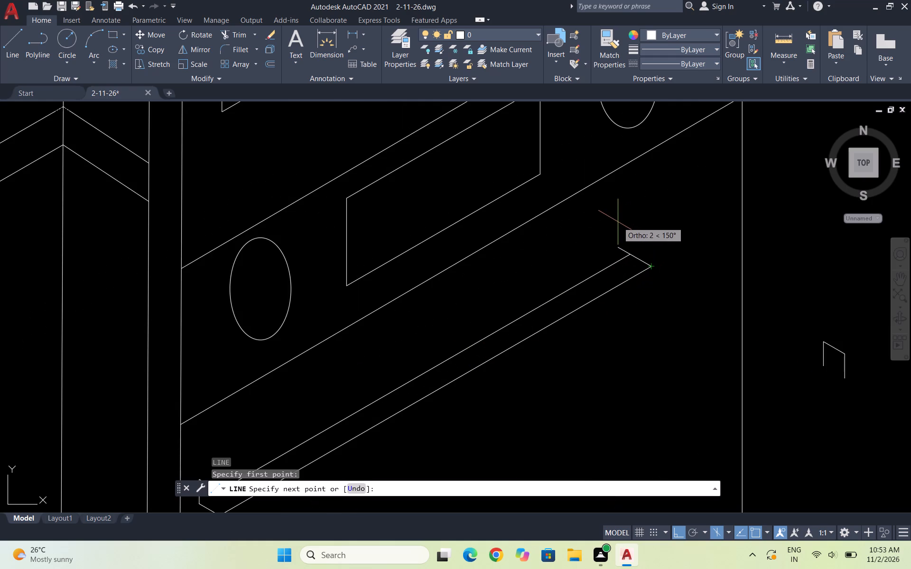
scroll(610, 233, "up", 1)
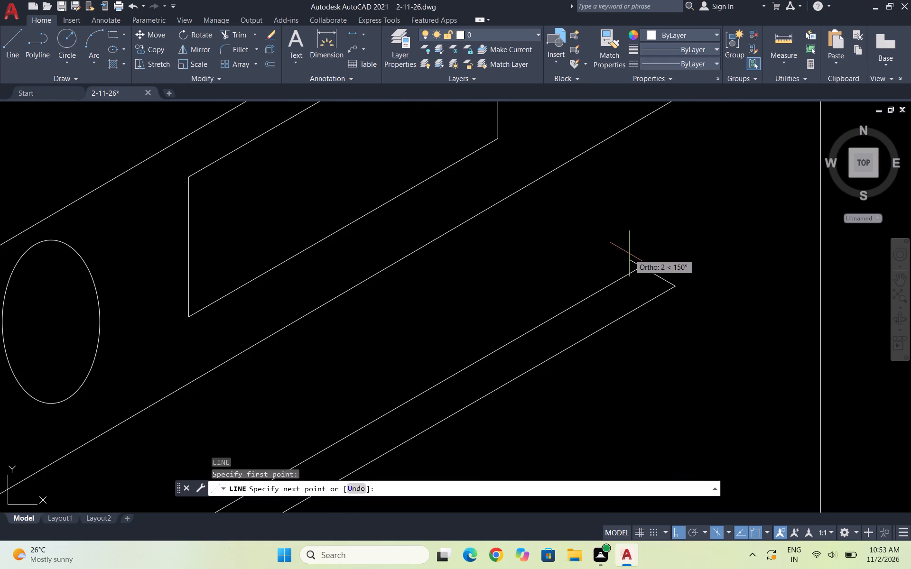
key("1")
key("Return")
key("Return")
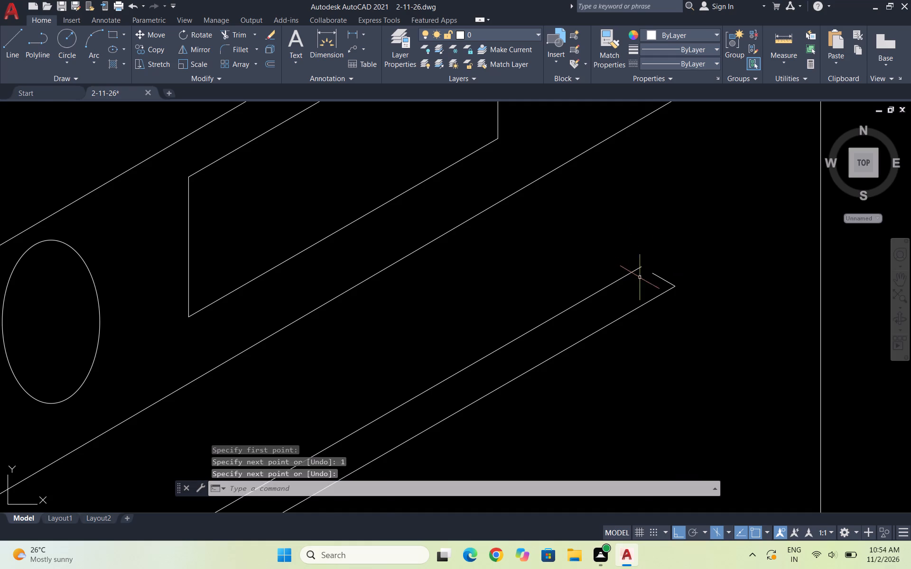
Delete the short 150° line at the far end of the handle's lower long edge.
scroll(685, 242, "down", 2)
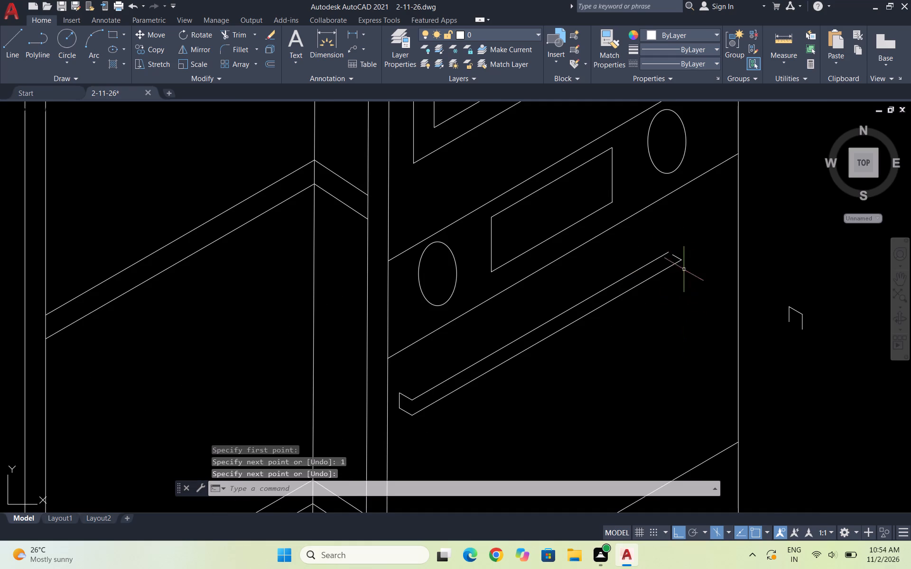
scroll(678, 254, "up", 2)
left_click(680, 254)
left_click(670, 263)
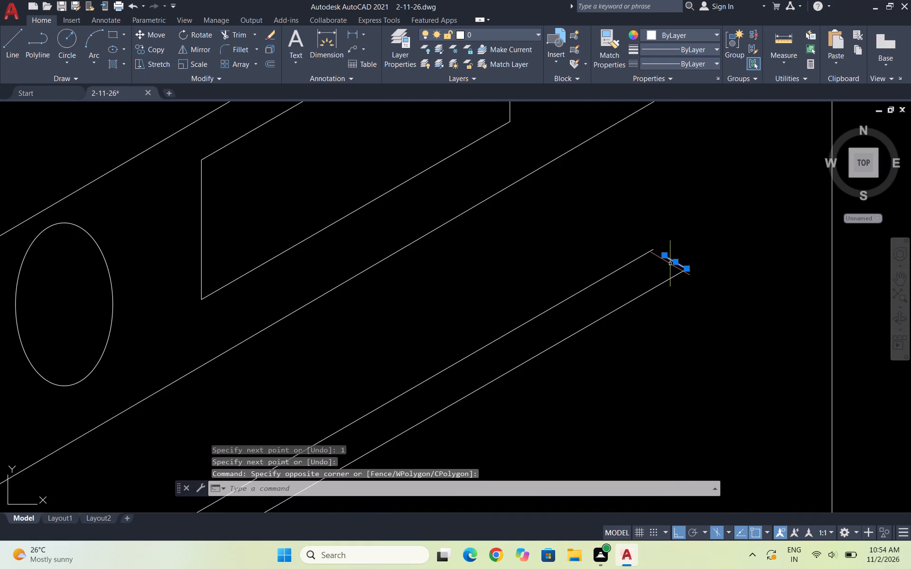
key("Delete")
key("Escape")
Draw a vertical line from the upper long handle edge's far endpoint down past the lower long edge.
key("l")
key("Return")
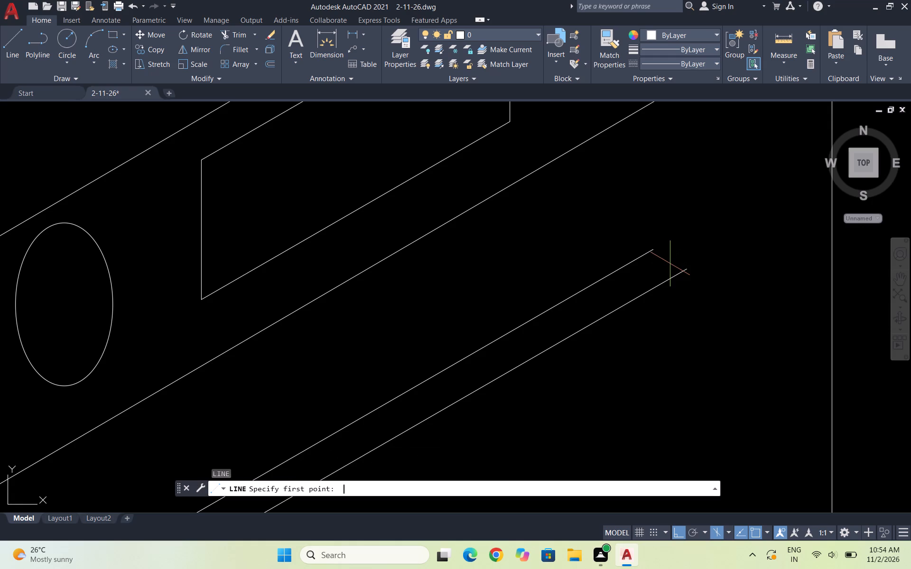
left_click(649, 249)
left_click(656, 297)
key("Escape")
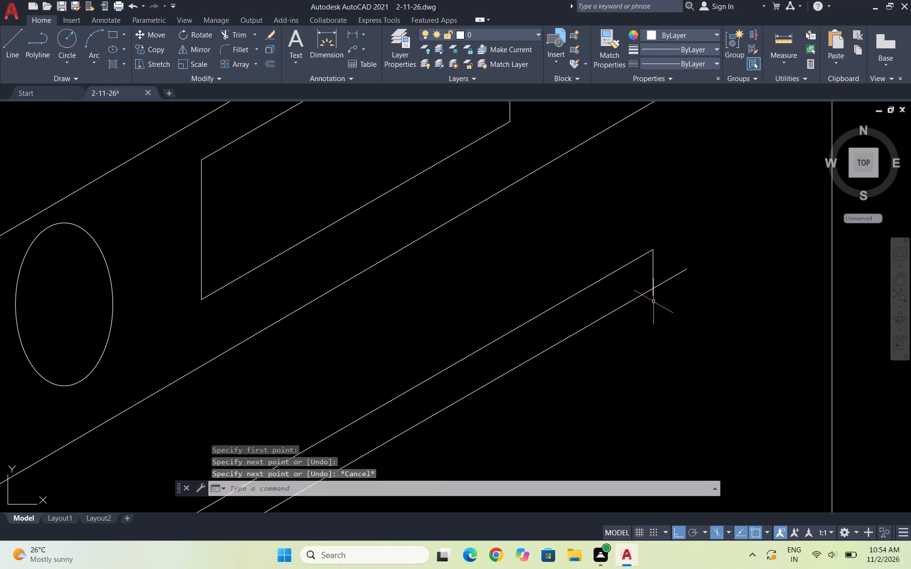
Delete the three spare handle-end edges placed outside the cabinet outline.
scroll(667, 215, "down", 4)
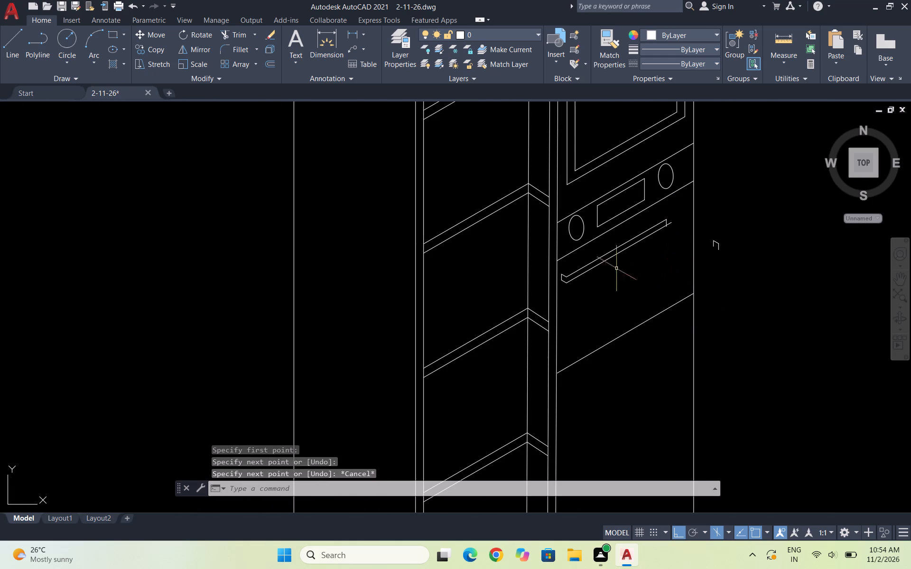
scroll(717, 225, "up", 2)
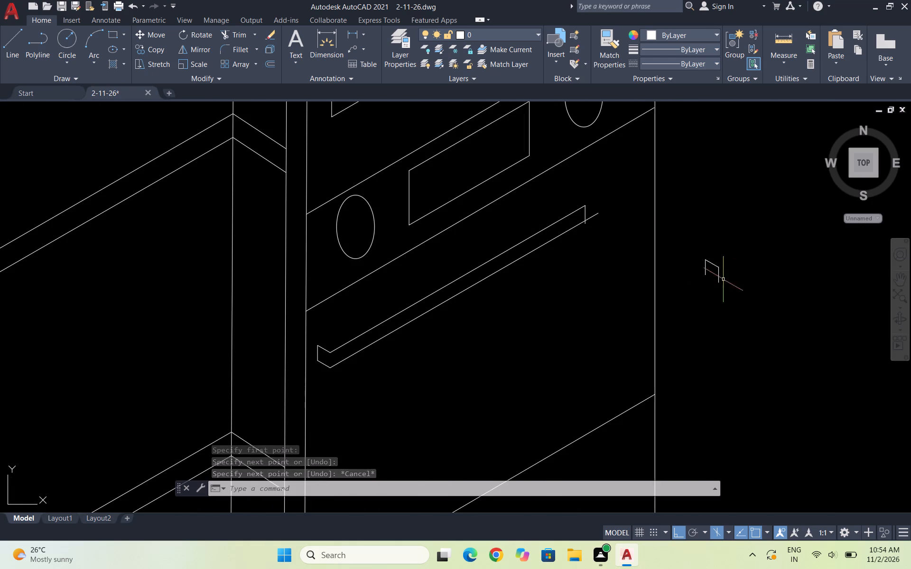
left_click_drag(725, 304, 711, 281)
left_click(681, 226)
key("Delete")
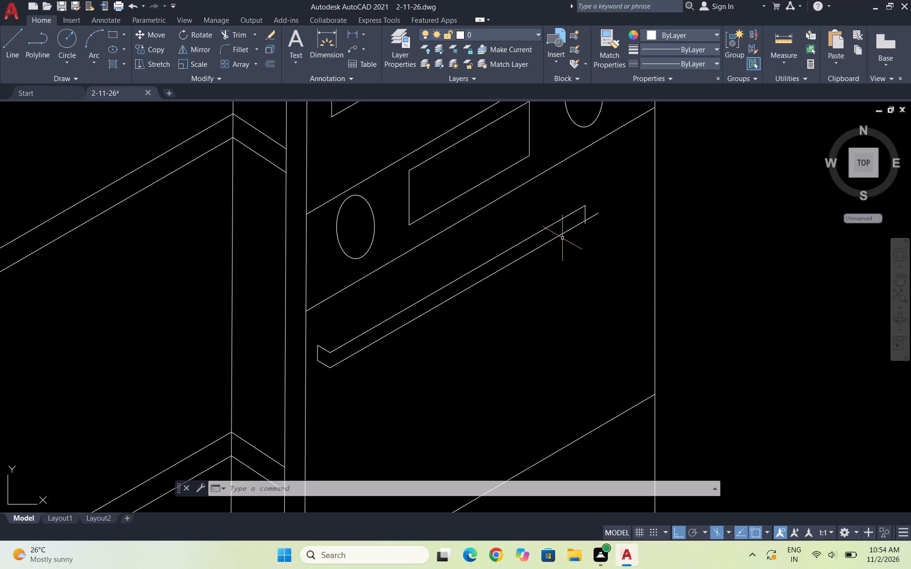
scroll(524, 291, "up", 1)
key("Escape")
scroll(674, 211, "down", 1)
key("Escape")
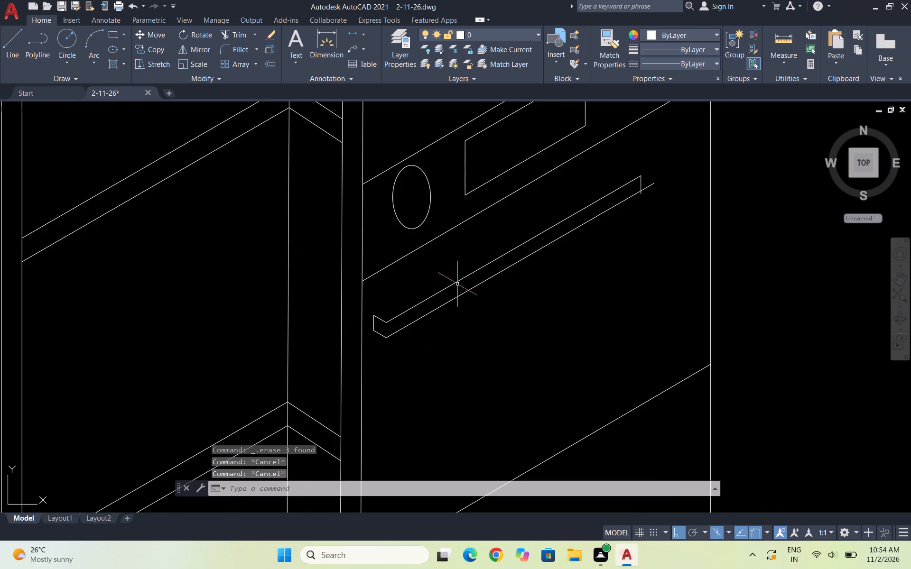
Copy the handle's three near-end edges by their lower outer corner to where the far vertical line crosses the lower long edge.
scroll(375, 328, "up", 3)
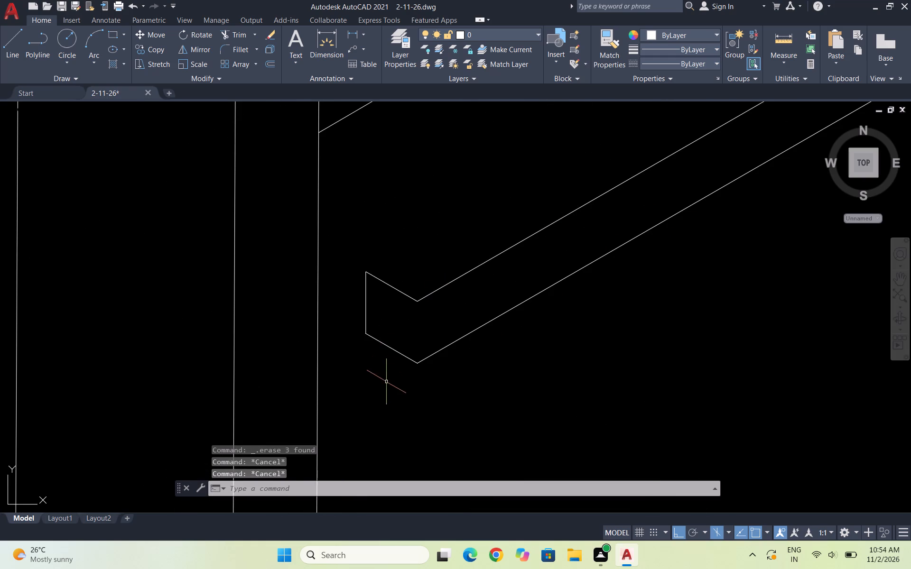
left_click_drag(392, 359, 370, 312)
left_click(348, 257)
type("CO")
key("Return")
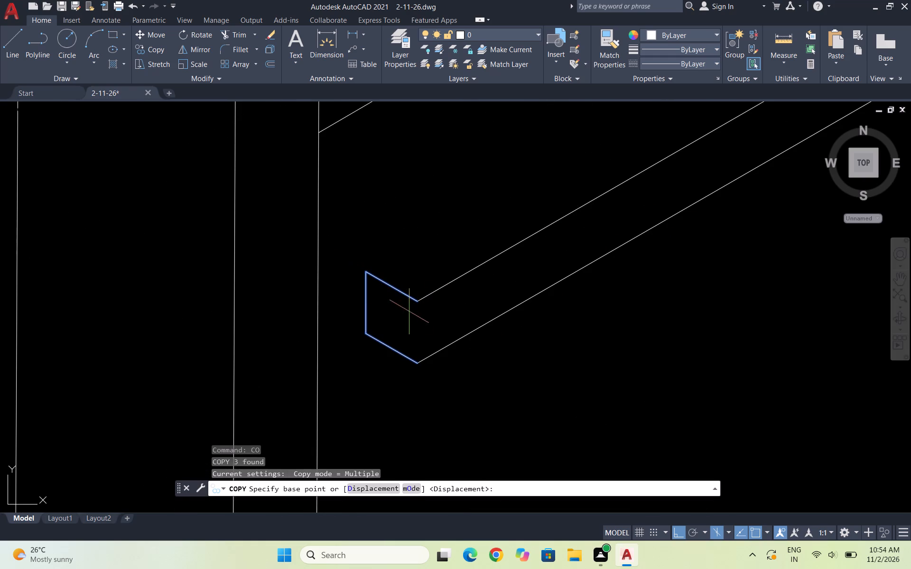
left_click(415, 362)
scroll(410, 357, "down", 3)
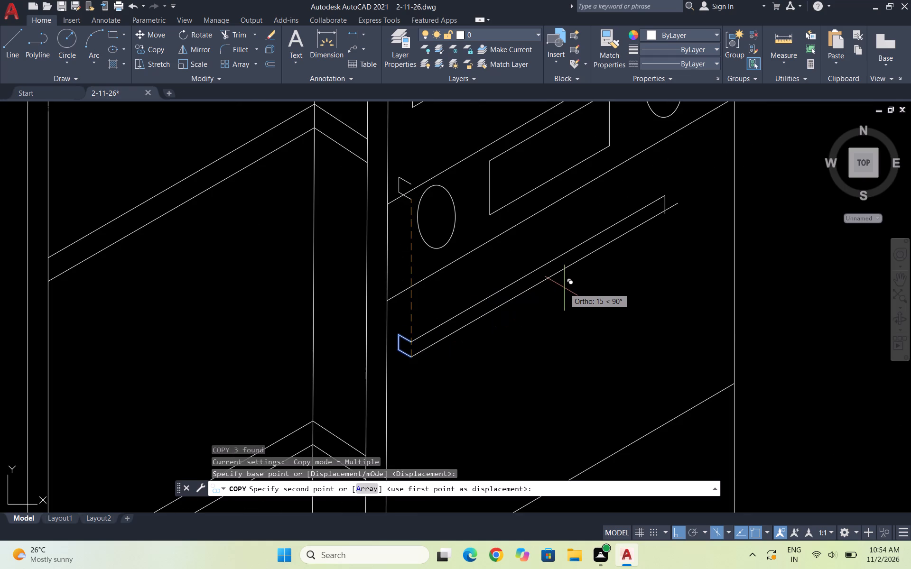
key("F5")
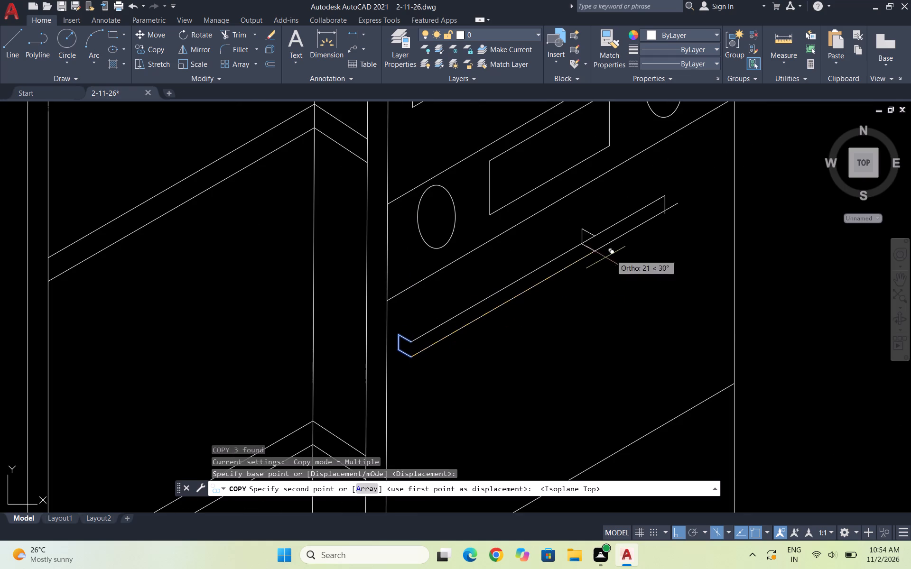
scroll(661, 212, "up", 2)
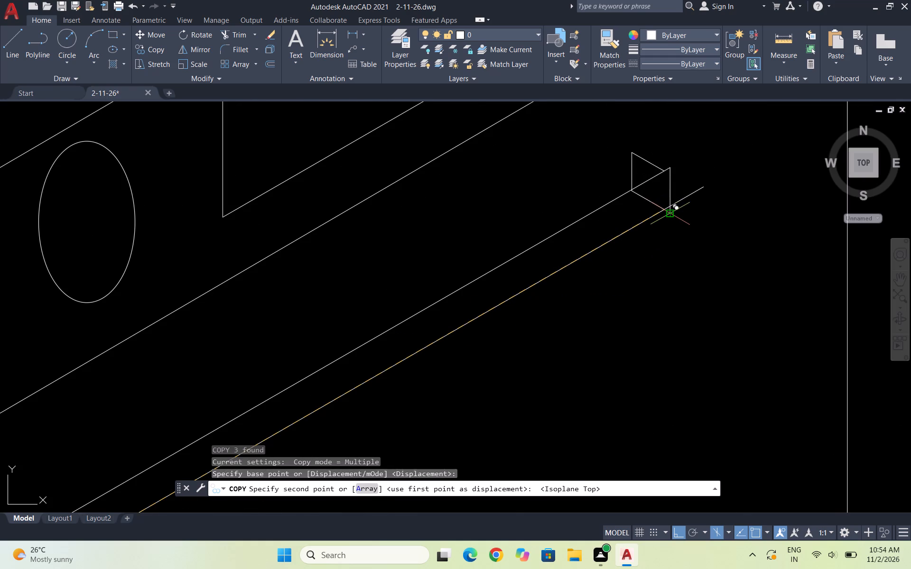
scroll(669, 207, "up", 4)
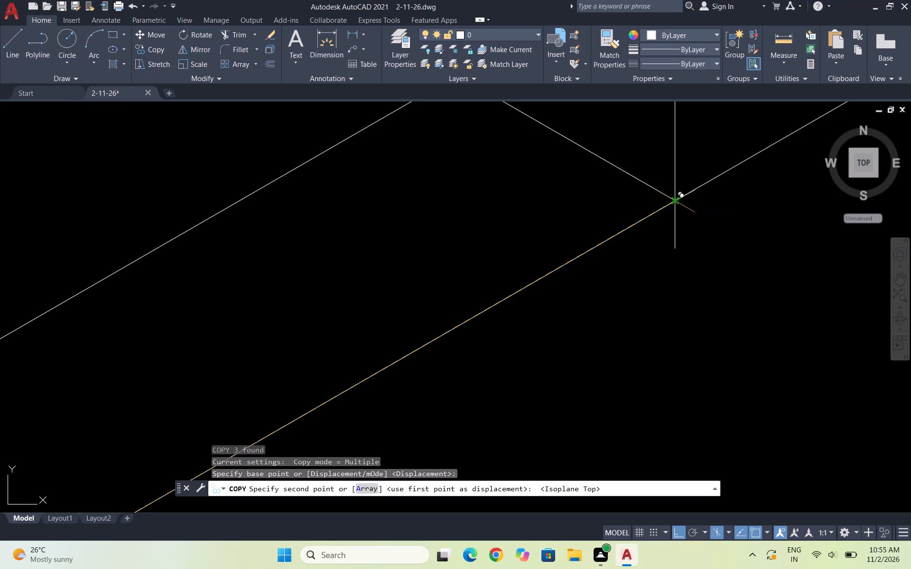
scroll(683, 199, "down", 3)
scroll(684, 202, "up", 2)
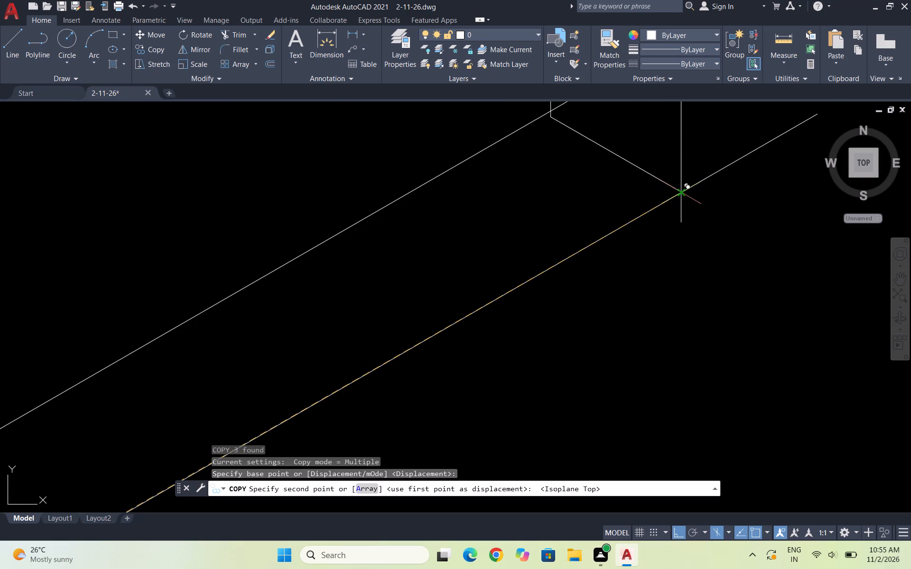
left_click(678, 195)
scroll(731, 199, "down", 2)
key("Escape")
key("Escape")
key("Escape")
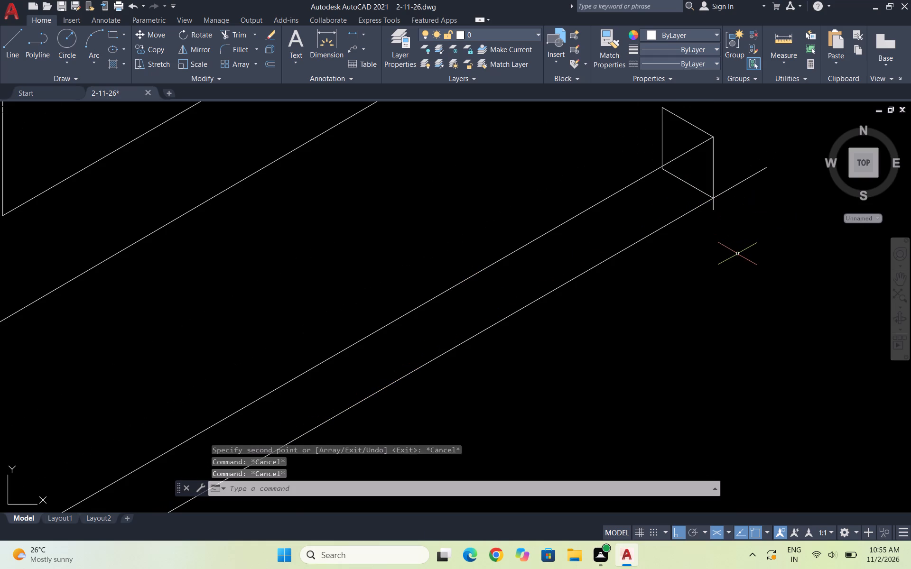
Trim the lower long edge beyond the far vertical line and the upper long edge inside the copied end outline.
key("Escape")
key("Escape")
type("TR")
key("Return")
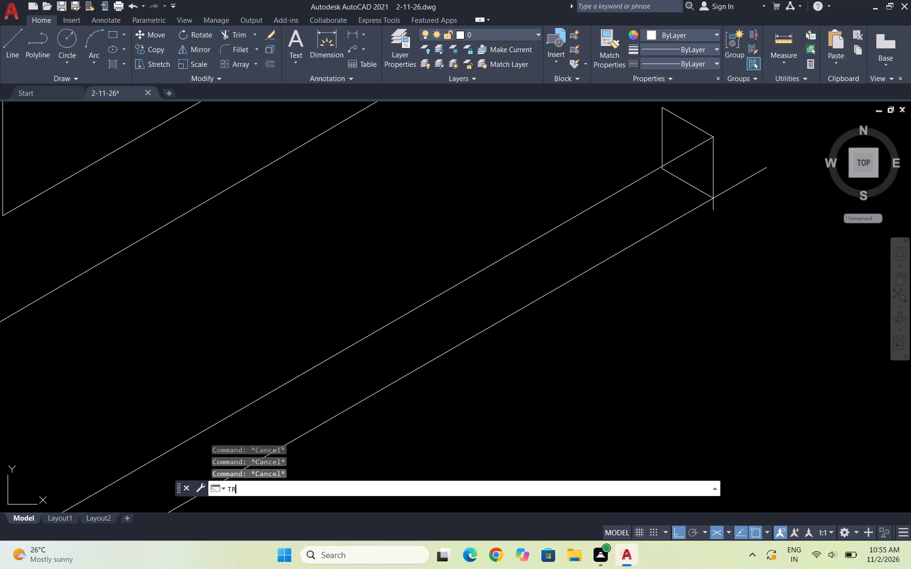
left_click(748, 183)
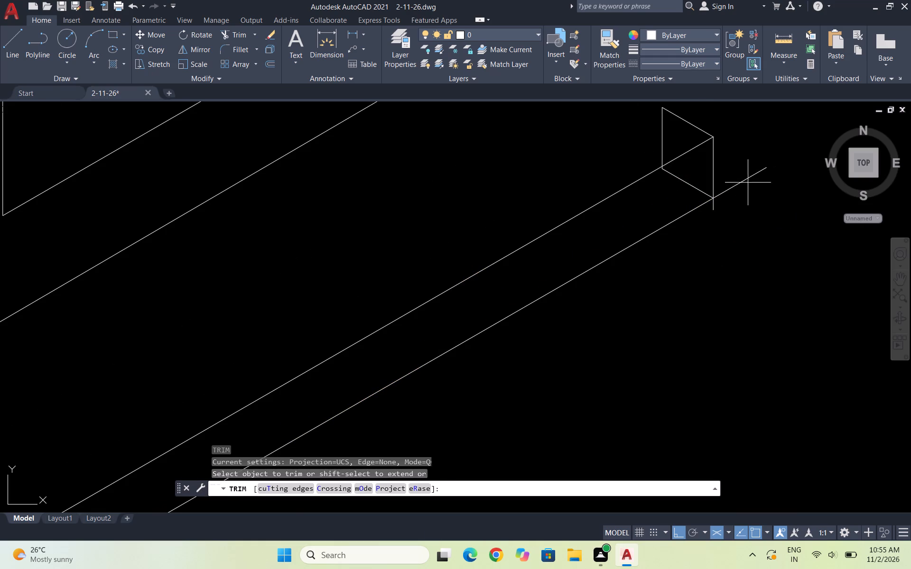
left_click(744, 167)
left_click_drag(688, 144, 690, 149)
left_click(691, 154)
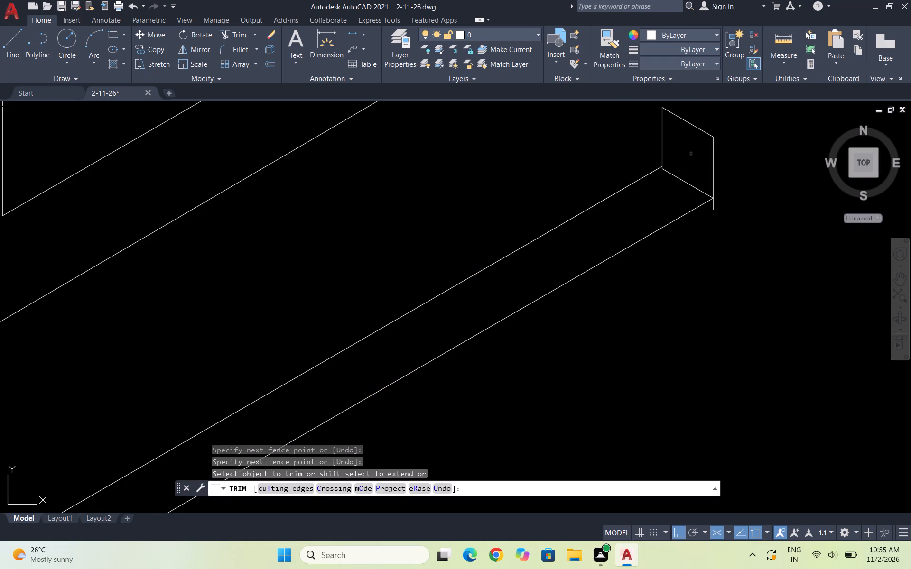
Trim the far vertical line's overhang below the handle's lower long edge.
scroll(725, 204, "up", 1)
left_click(725, 204)
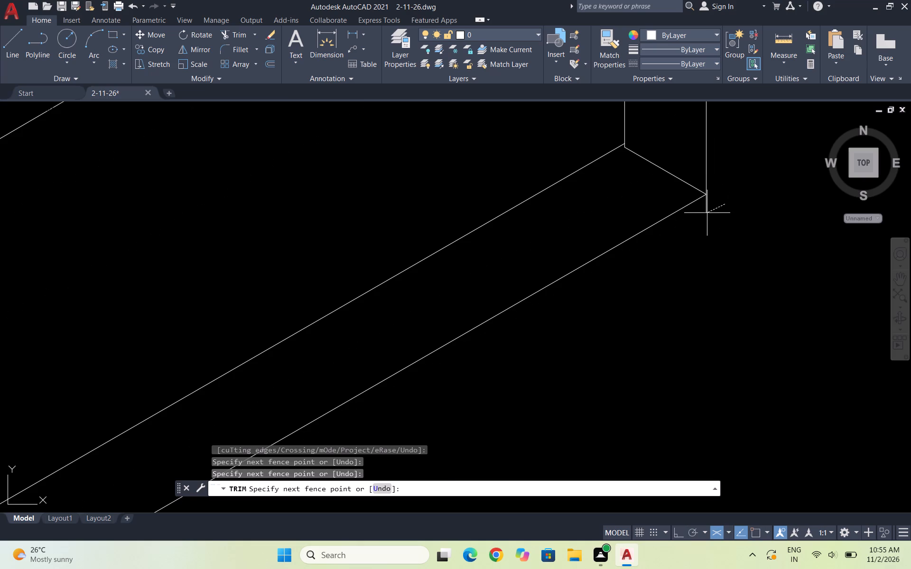
left_click(707, 213)
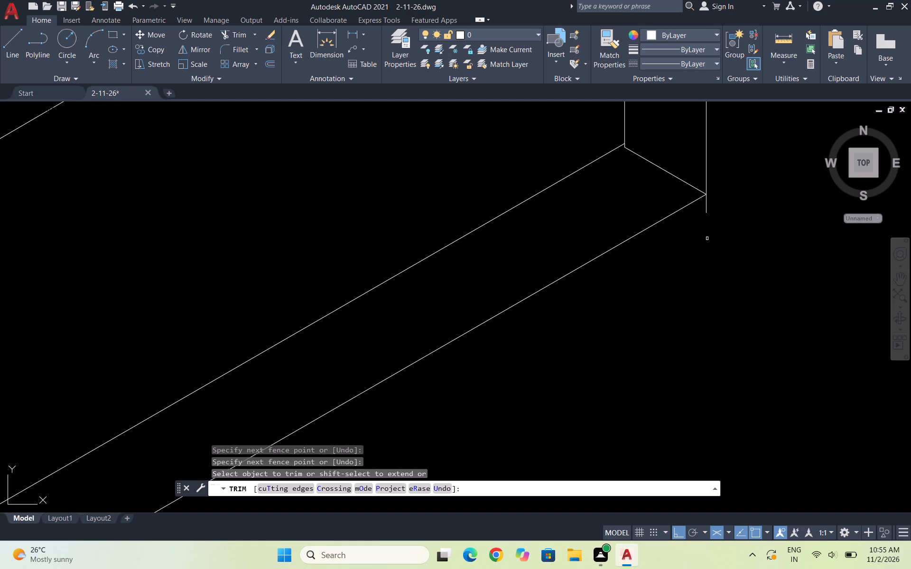
scroll(700, 202, "up", 3)
left_click(716, 213)
left_click(743, 209)
scroll(670, 329, "down", 4)
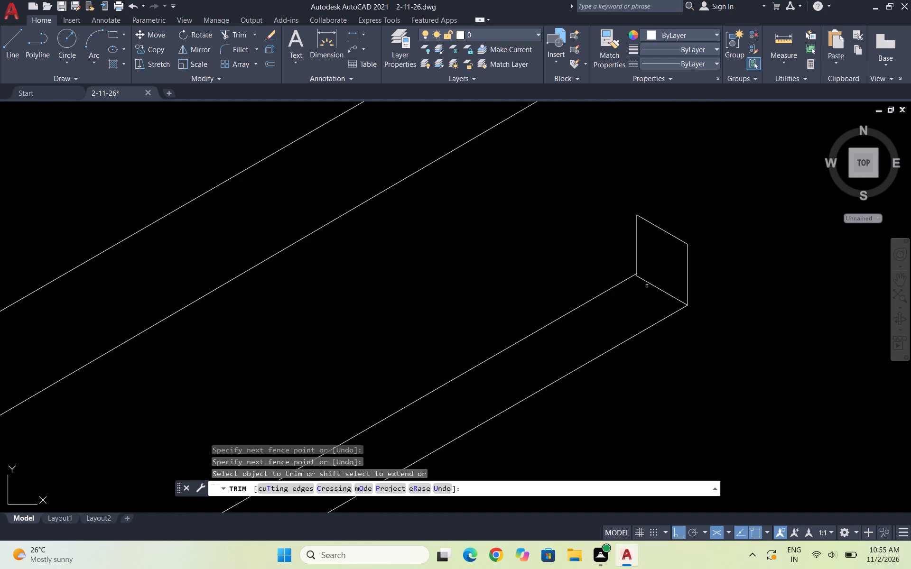
Remove the far end's lower slanted edge and trim the inner vertical edge's overhang below the upper long edge.
scroll(647, 286, "up", 2)
left_click(699, 280)
left_click(648, 299)
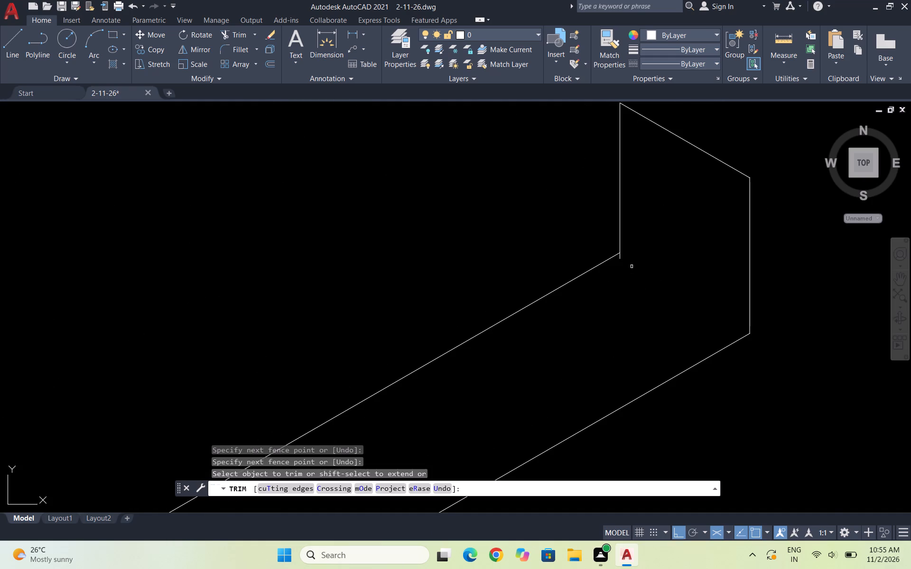
scroll(629, 259, "up", 2)
left_click(606, 258)
scroll(652, 268, "down", 3)
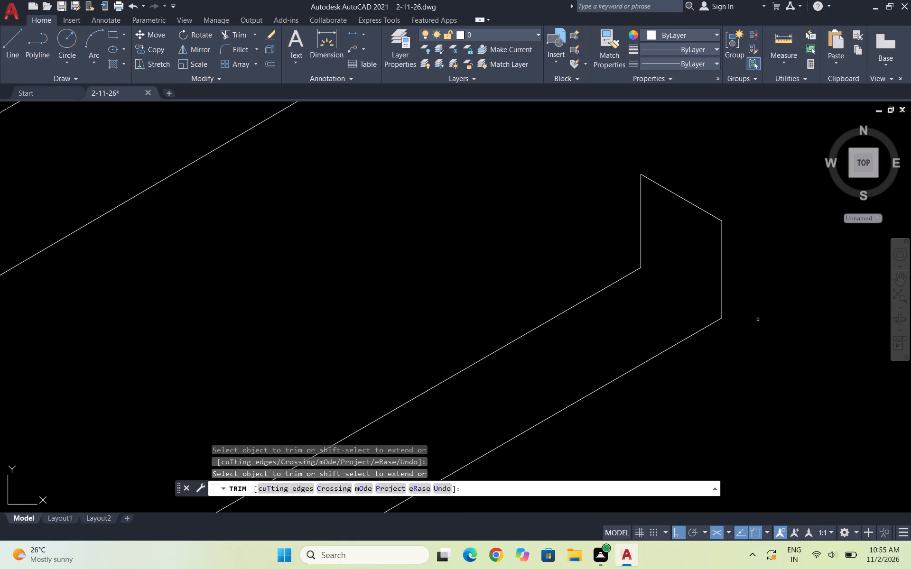
Use Trim to remove the two vertical edges and the upper slanted edge at the handle's far end.
left_click_drag(607, 211, 755, 284)
left_click_drag(698, 206, 693, 242)
scroll(729, 222, "down", 3)
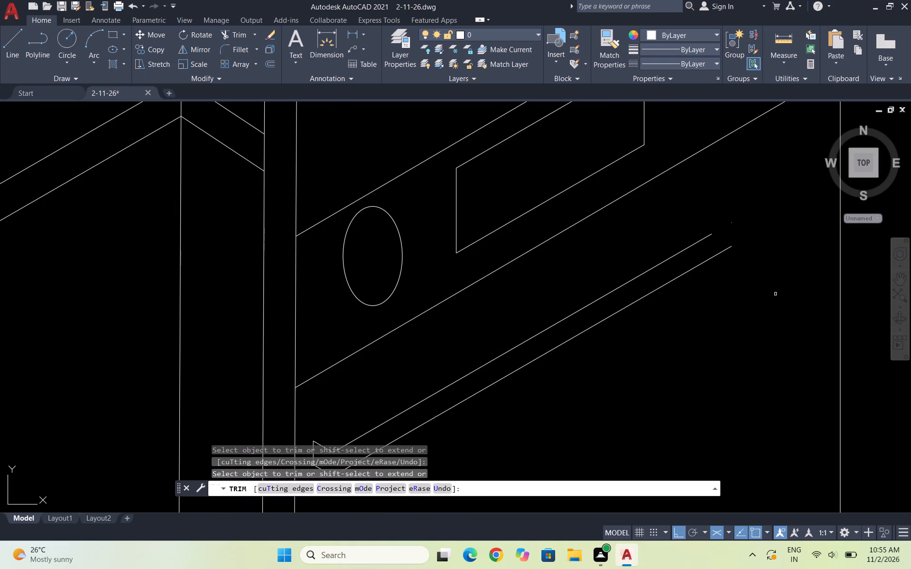
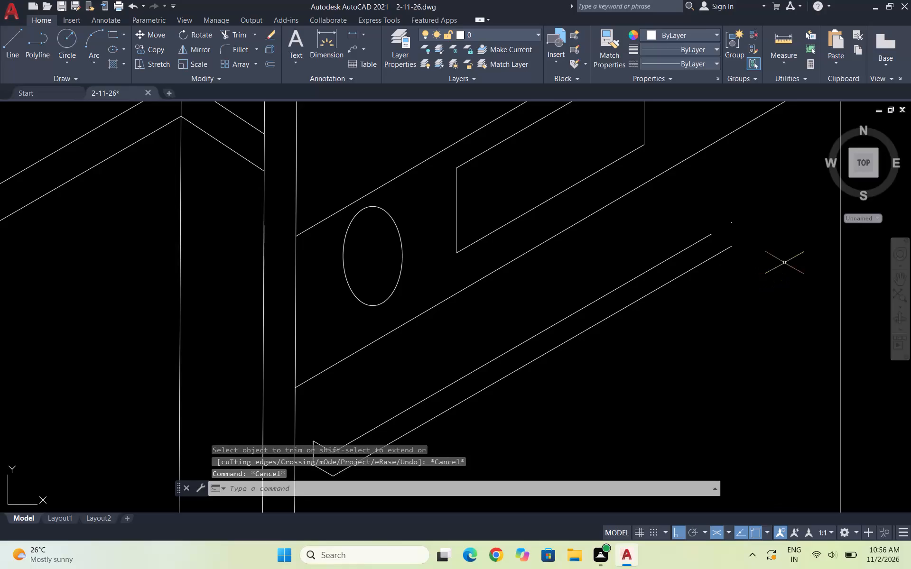
Copy the handle's three near-end edges to the far endpoint of its upper long edge.
scroll(764, 228, "down", 2)
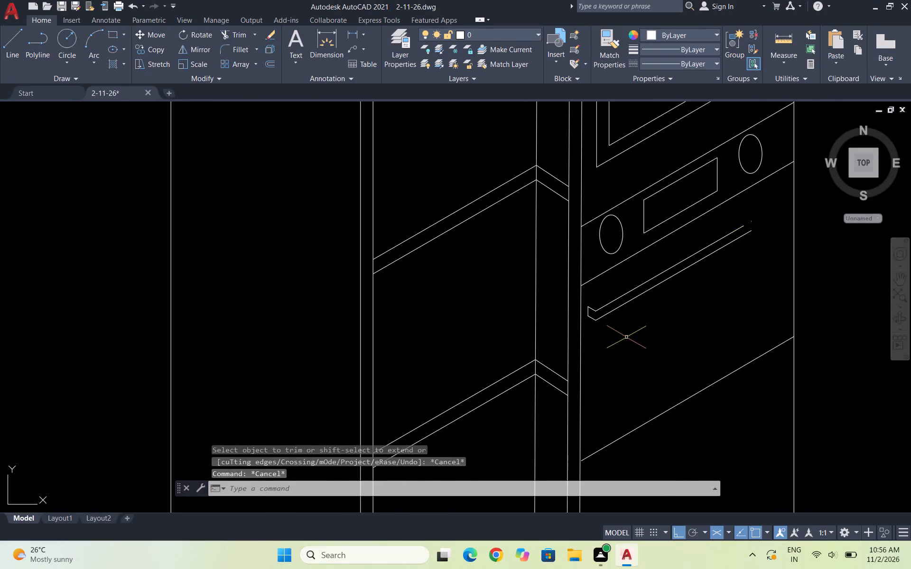
key("Escape")
scroll(594, 303, "up", 3)
left_click_drag(586, 381, 582, 377)
left_click(567, 309)
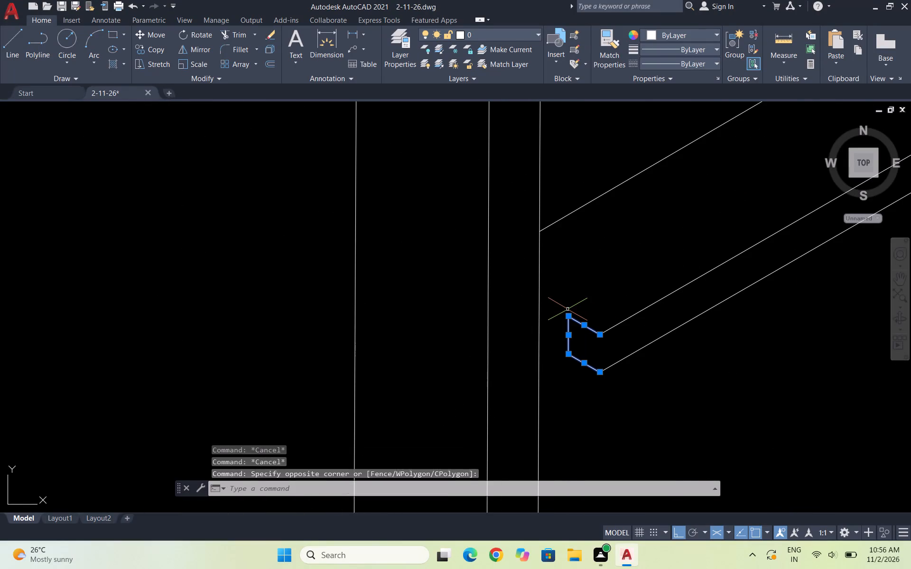
type("CO")
key("Return")
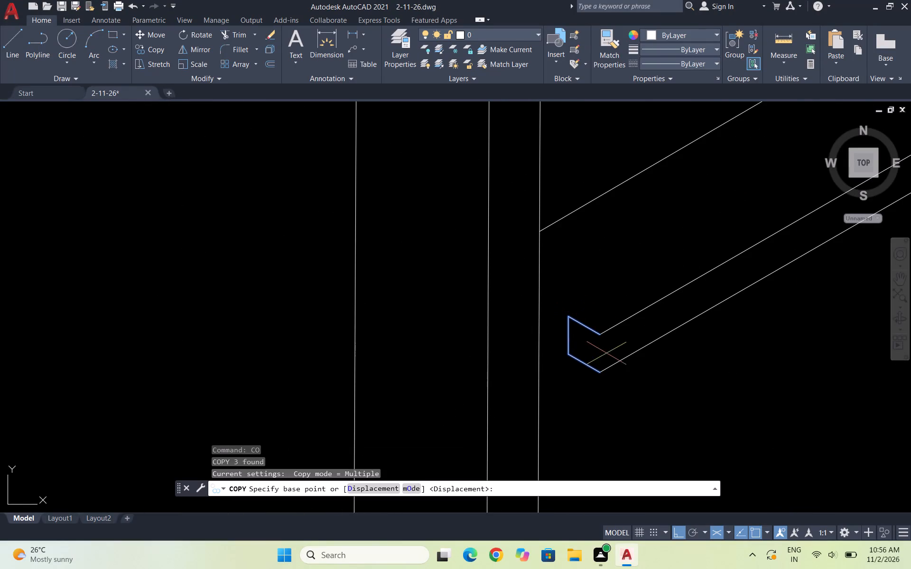
left_click(599, 335)
scroll(568, 338, "down", 3)
scroll(718, 253, "up", 3)
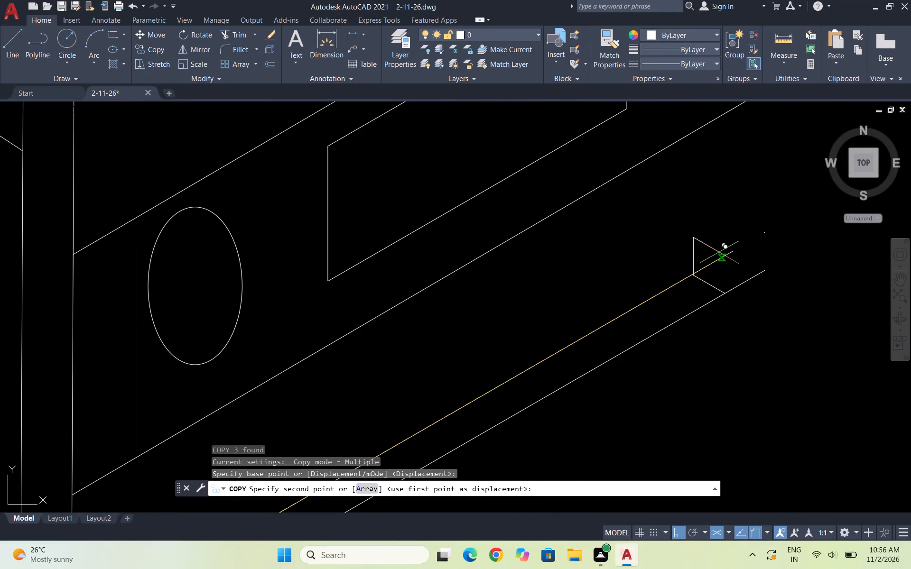
left_click(730, 251)
key("Escape")
scroll(773, 258, "down", 1)
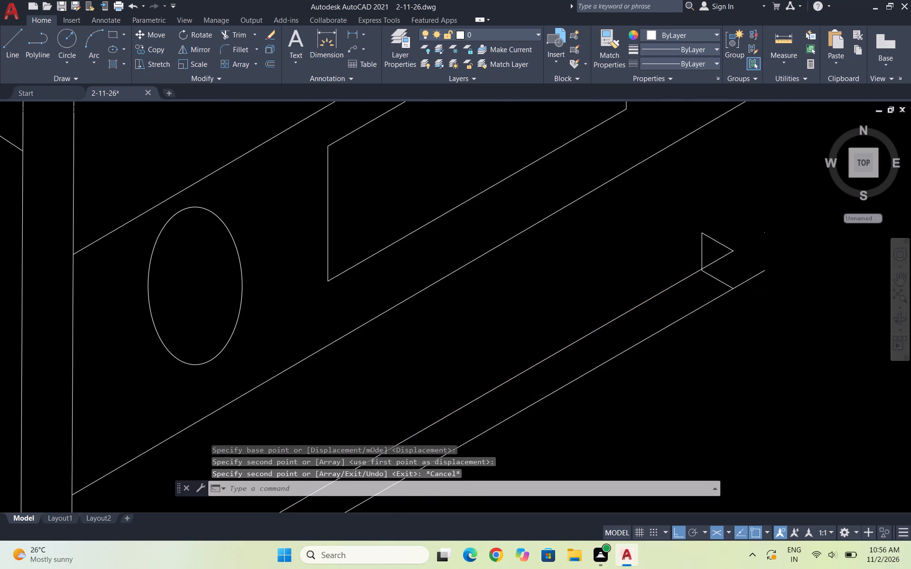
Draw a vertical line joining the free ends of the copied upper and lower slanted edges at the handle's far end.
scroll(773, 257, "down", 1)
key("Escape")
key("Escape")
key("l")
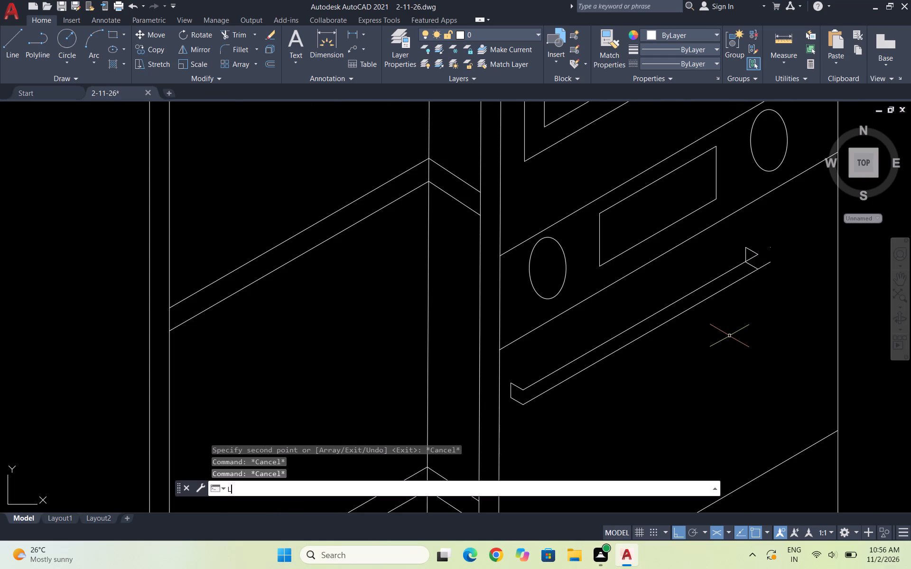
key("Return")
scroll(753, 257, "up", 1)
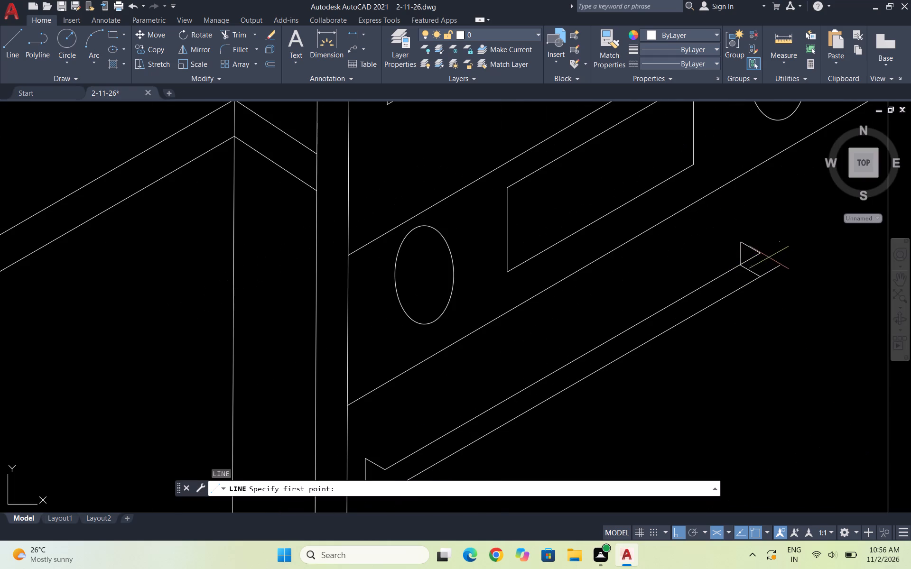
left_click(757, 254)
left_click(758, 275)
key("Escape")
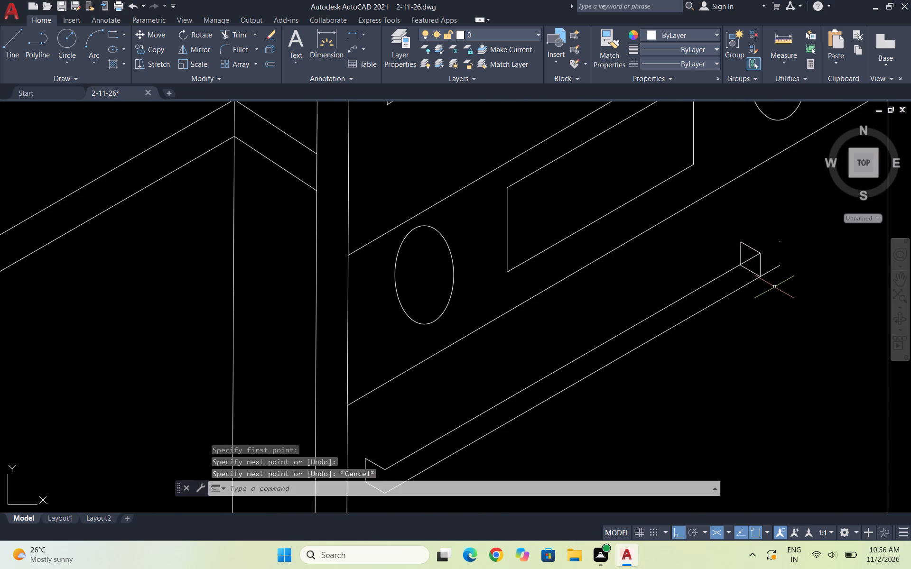
Trim the lower long edge beyond the far end outline and the upper long edge inside that outline.
type("TR")
key("Return")
scroll(726, 210, "down", 1)
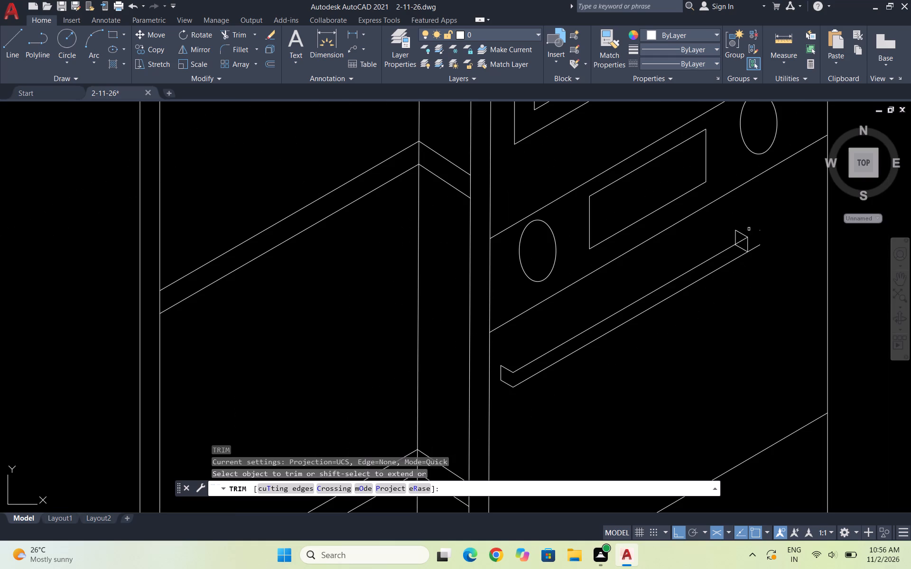
left_click(744, 241)
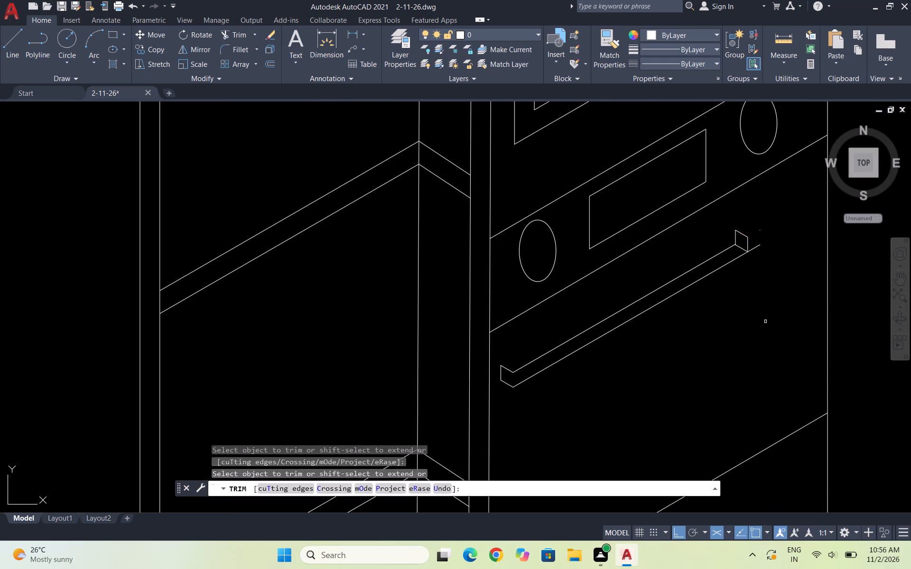
key("ctrl+z")
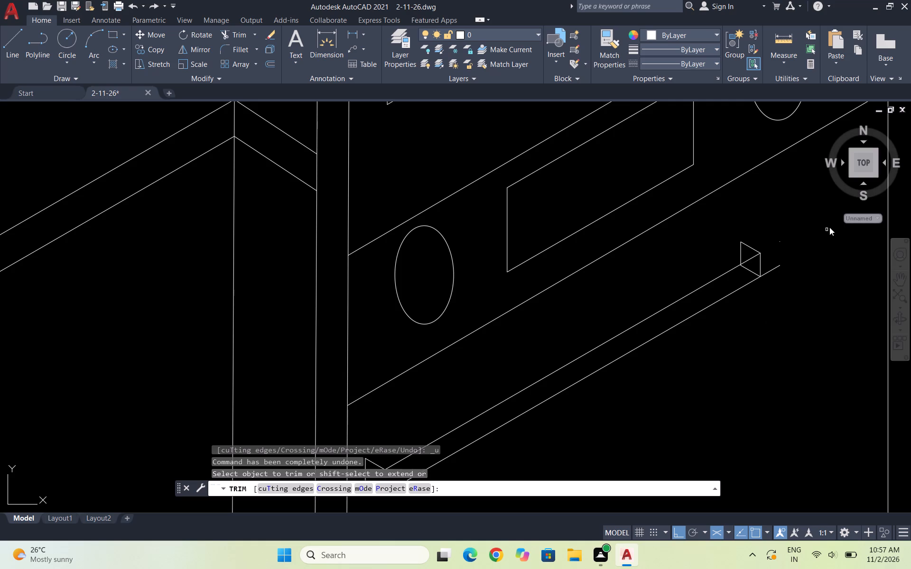
left_click_drag(778, 265, 772, 301)
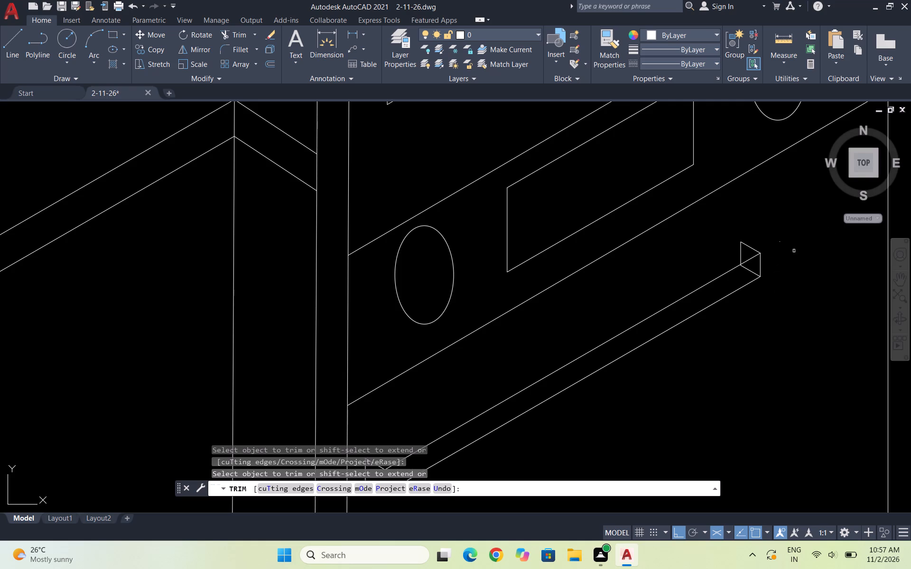
scroll(799, 211, "down", 2)
scroll(797, 224, "up", 4)
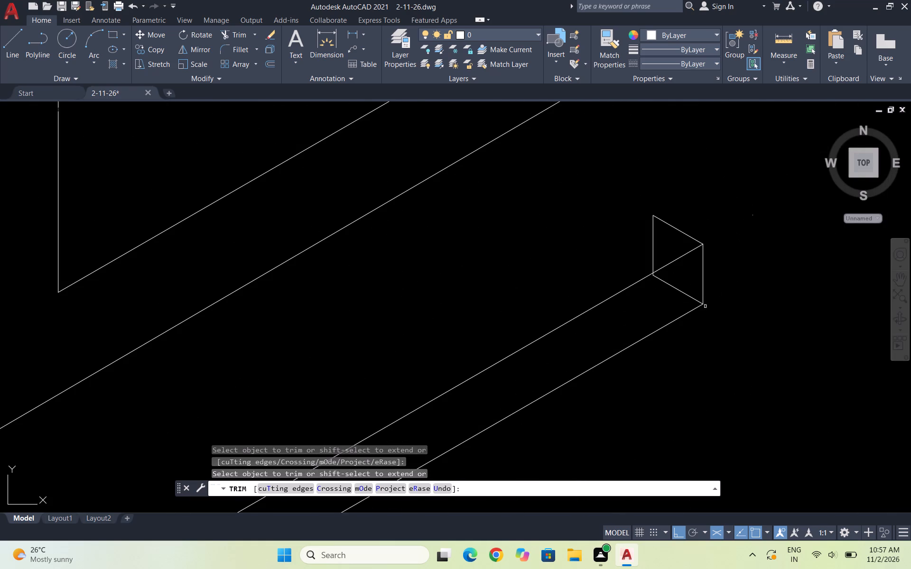
left_click(669, 264)
key("Escape")
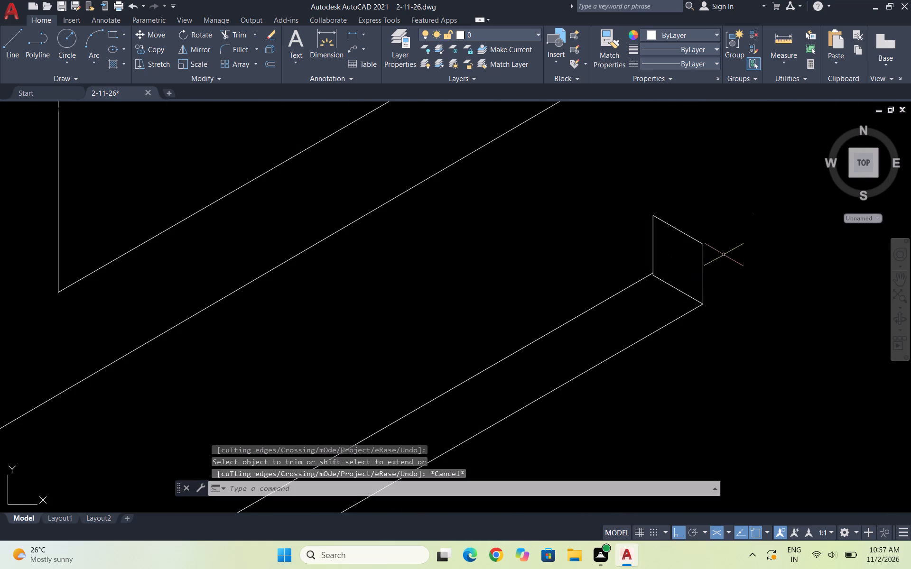
key("Escape")
Extend the far end's lower slanted edge to the upper long edge and trim the long edge's overhang past their meeting point.
scroll(717, 249, "down", 1)
scroll(659, 269, "up", 4)
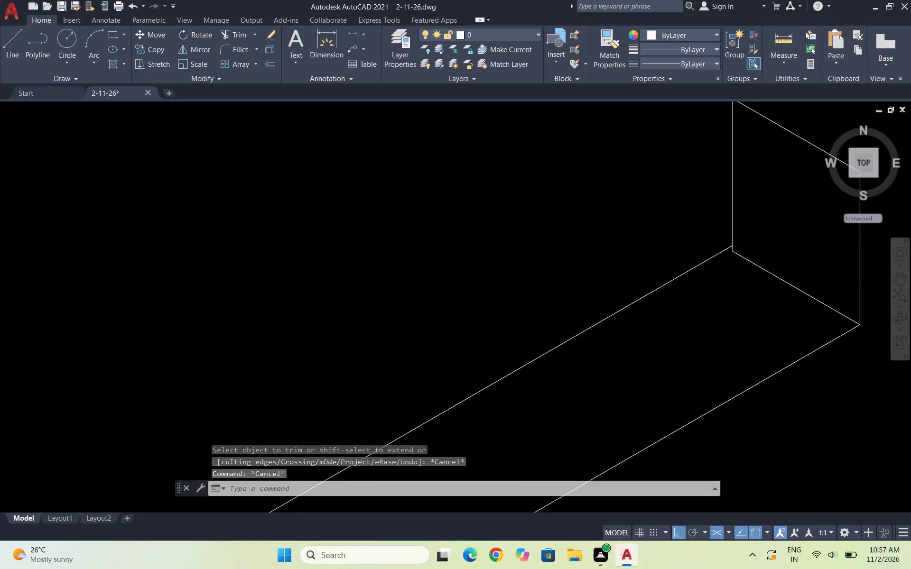
scroll(769, 245, "up", 3)
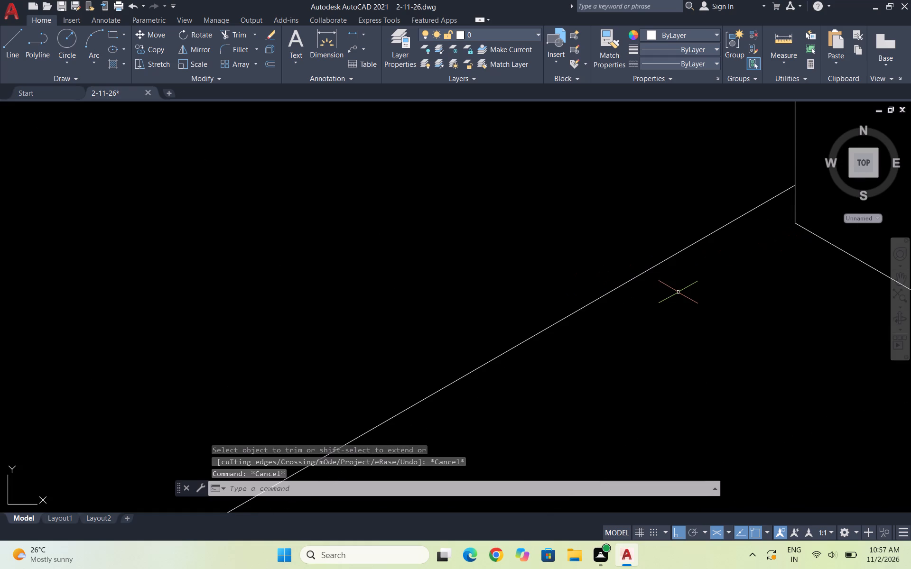
type("EX")
key("Return")
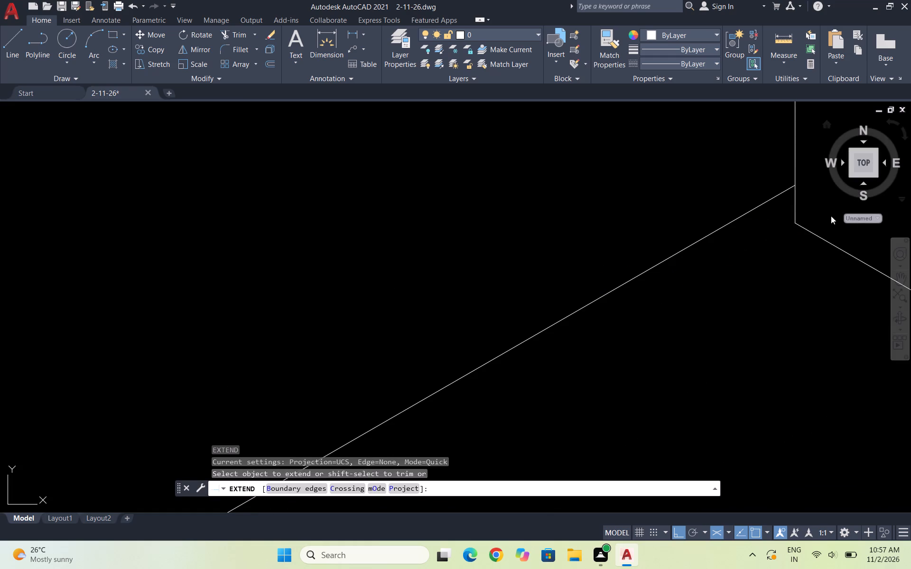
left_click(809, 232)
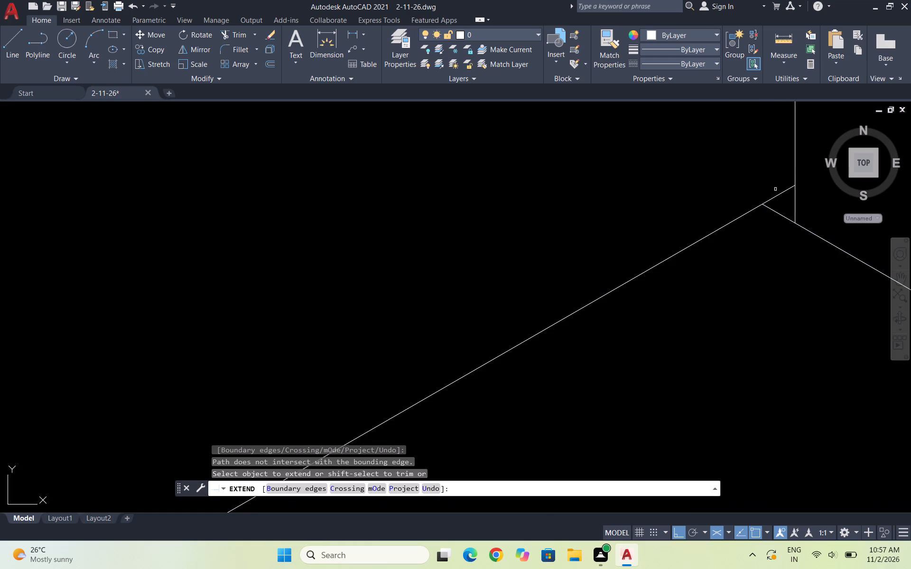
left_click_drag(776, 185, 785, 196, "shift")
scroll(753, 194, "down", 4)
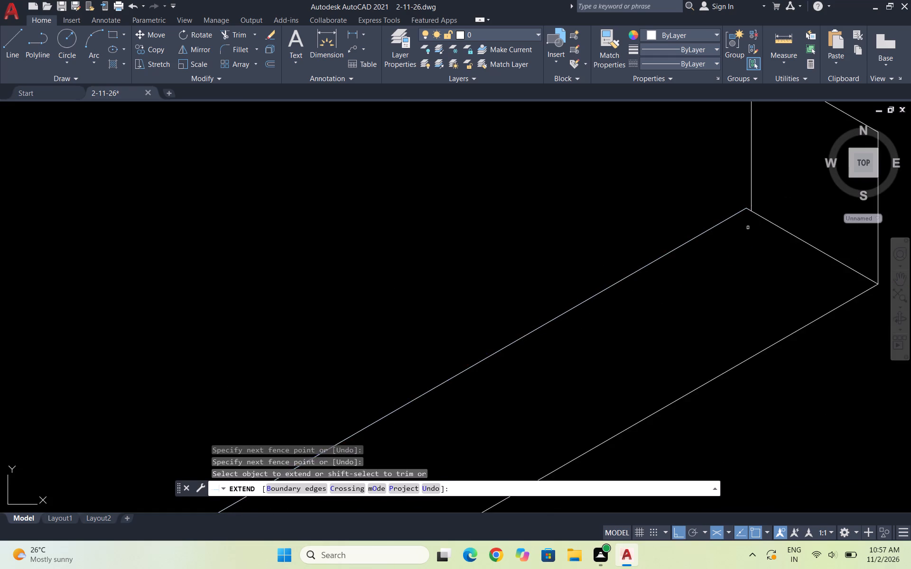
scroll(755, 228, "down", 2)
key("Escape")
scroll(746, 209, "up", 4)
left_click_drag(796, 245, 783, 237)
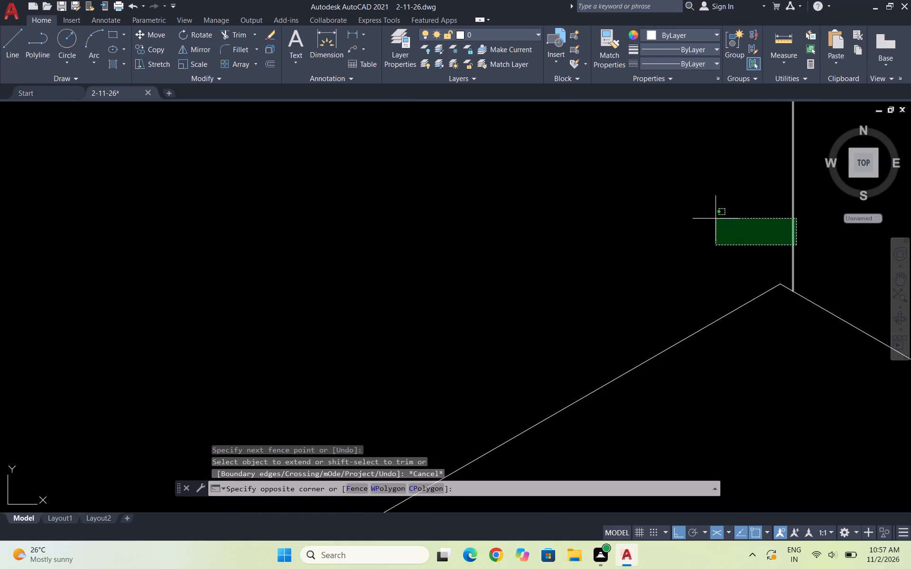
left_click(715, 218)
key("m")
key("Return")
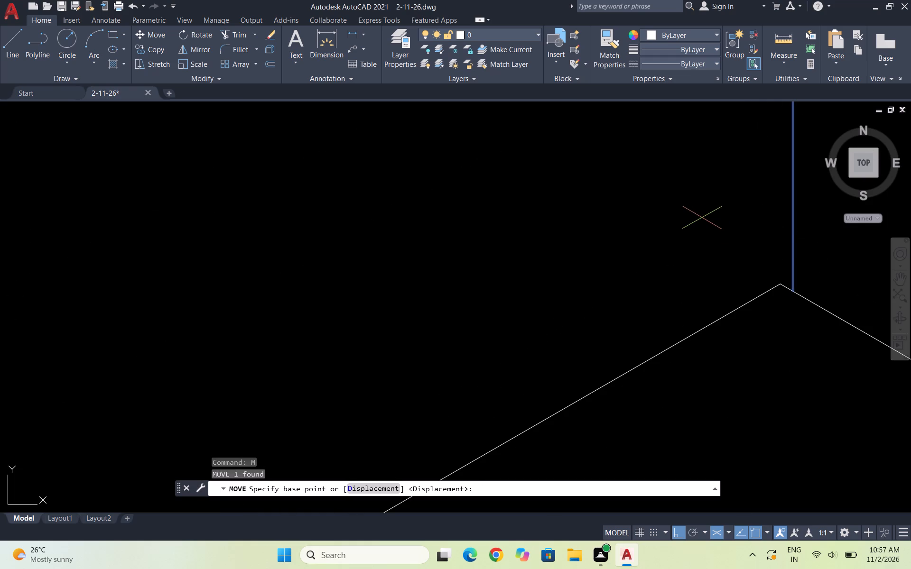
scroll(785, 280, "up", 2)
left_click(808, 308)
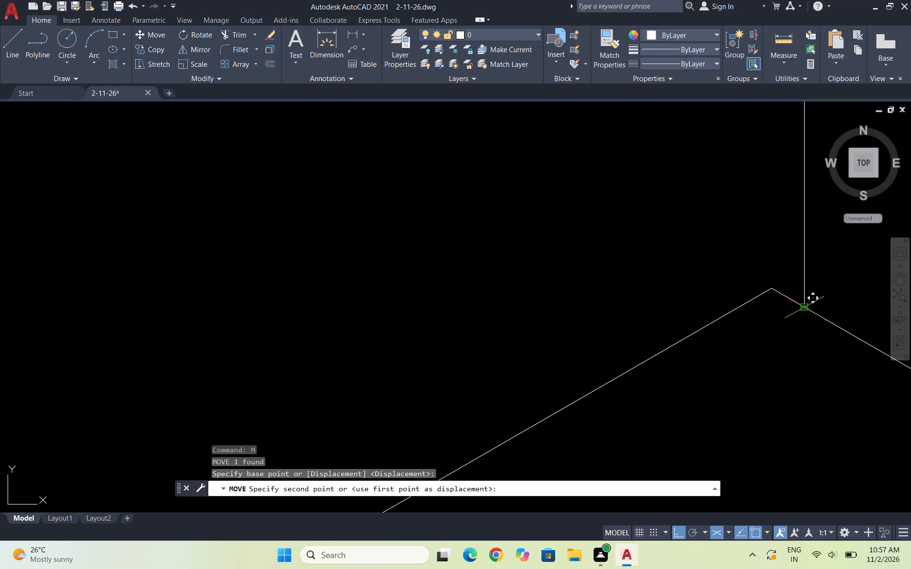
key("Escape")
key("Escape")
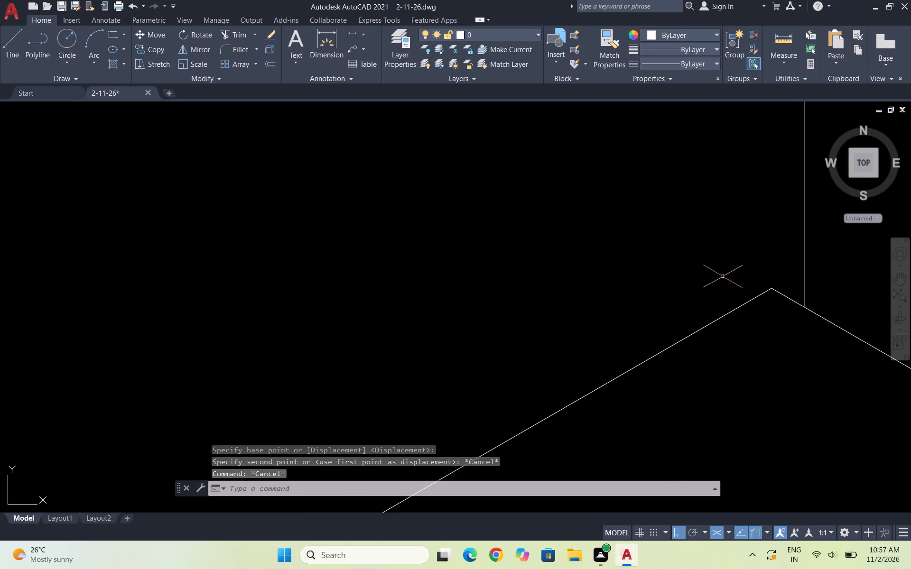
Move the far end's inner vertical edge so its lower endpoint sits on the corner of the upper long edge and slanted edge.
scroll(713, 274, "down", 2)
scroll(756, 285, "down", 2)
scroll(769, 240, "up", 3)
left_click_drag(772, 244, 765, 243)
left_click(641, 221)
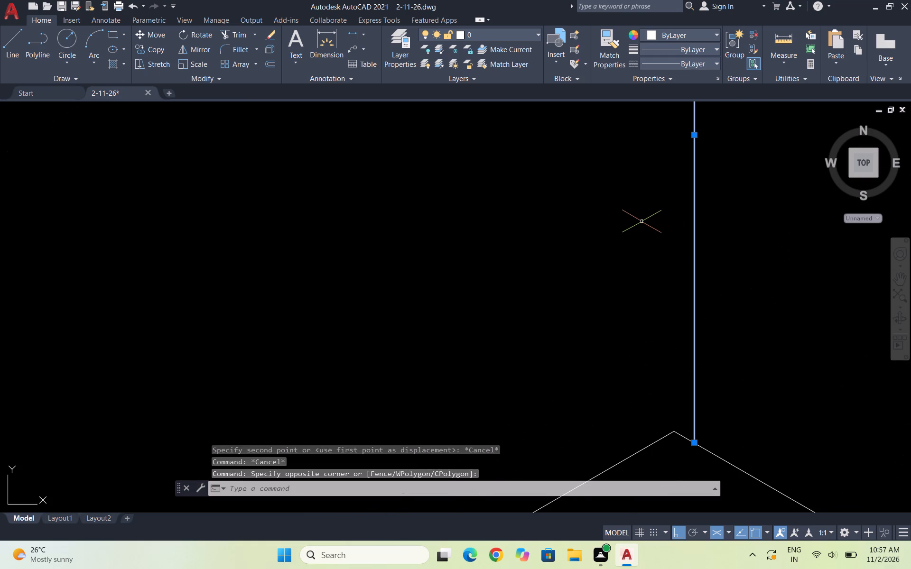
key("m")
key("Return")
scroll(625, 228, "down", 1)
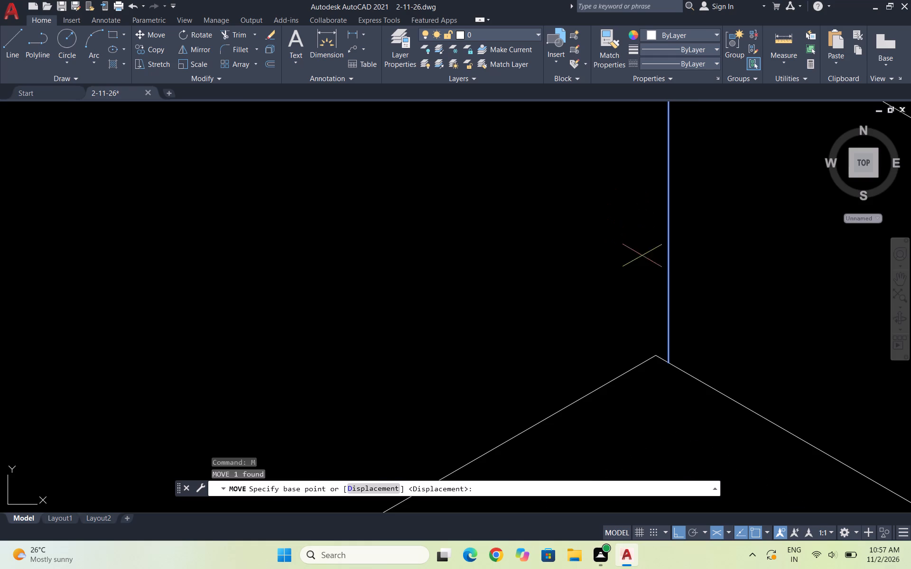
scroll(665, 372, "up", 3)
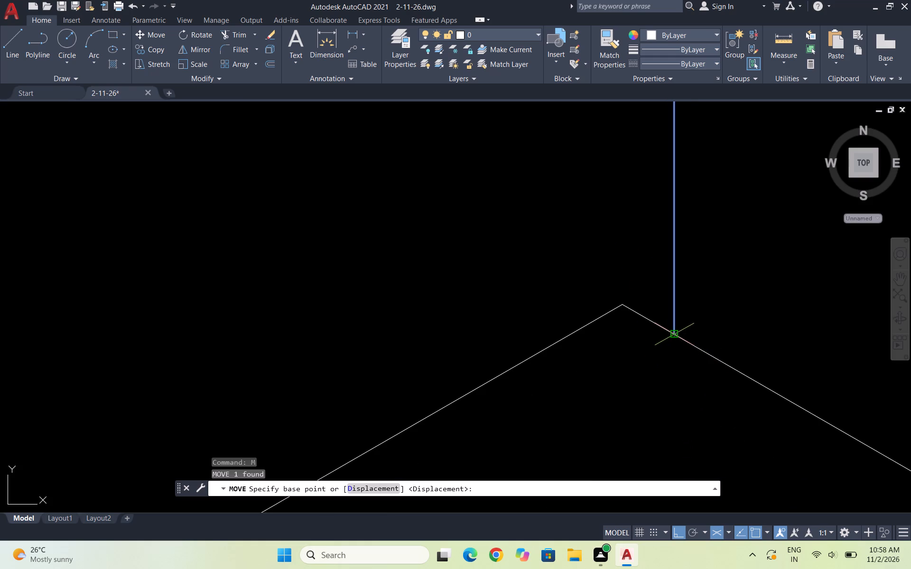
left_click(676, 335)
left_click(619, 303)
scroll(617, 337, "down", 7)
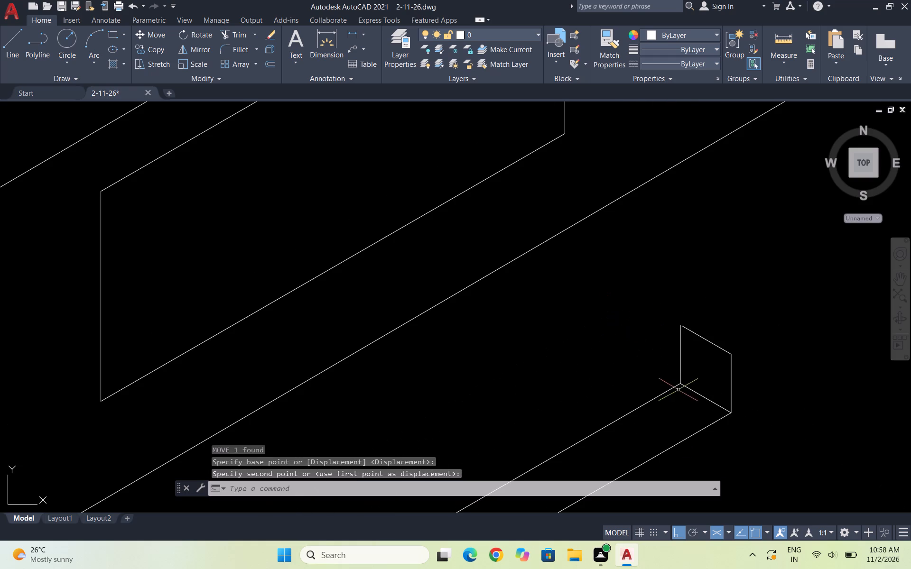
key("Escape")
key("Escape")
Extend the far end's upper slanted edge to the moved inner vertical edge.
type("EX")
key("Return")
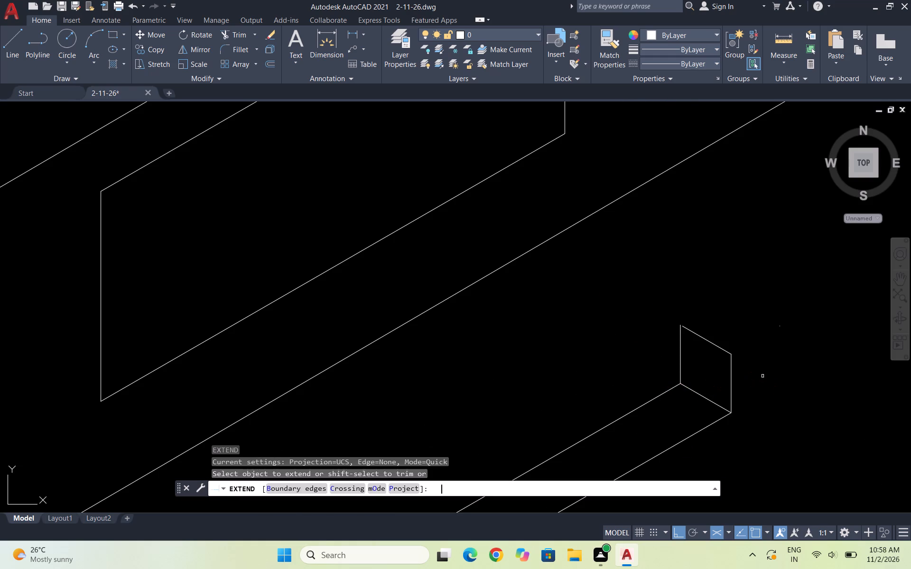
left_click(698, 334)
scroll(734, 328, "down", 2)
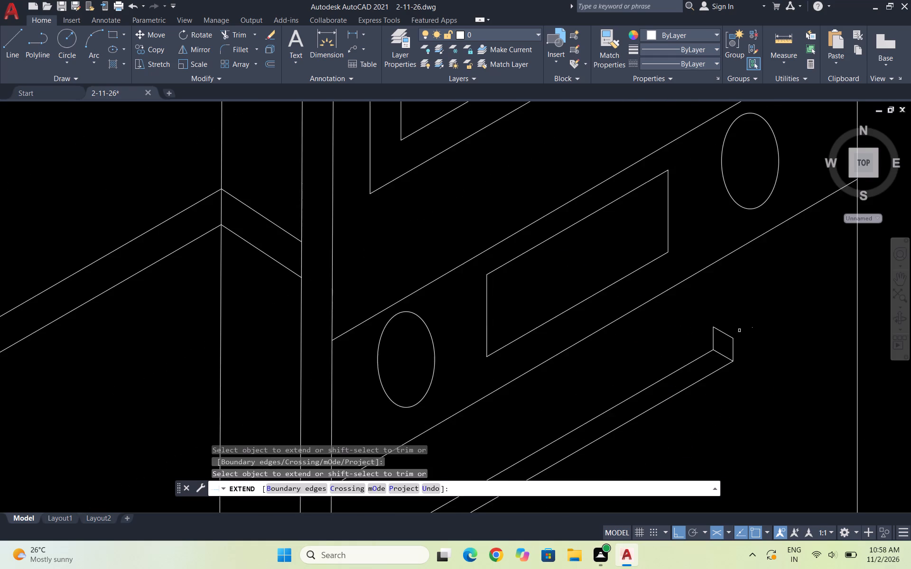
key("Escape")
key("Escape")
Erase the two vertical and two slanted edges of the handle's far end outline.
scroll(761, 374, "down", 2)
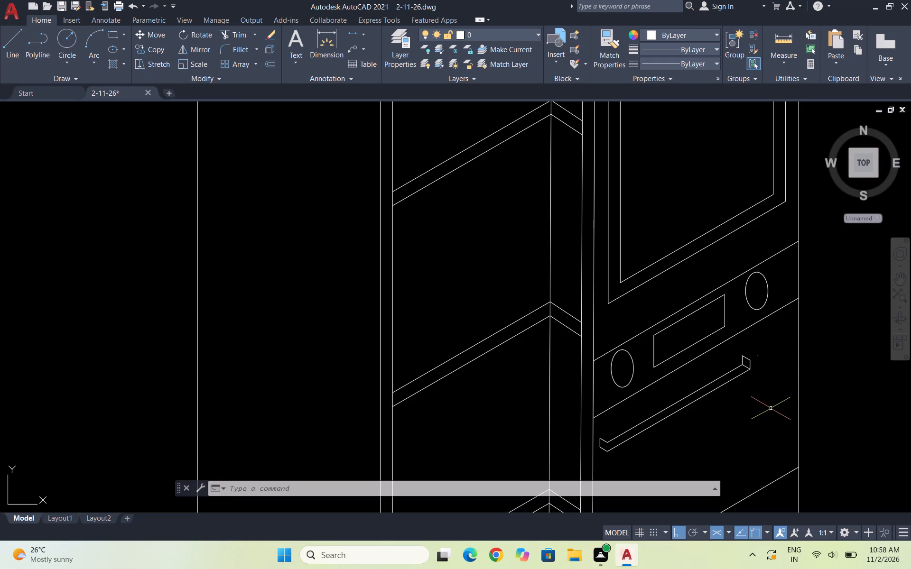
scroll(762, 359, "up", 2)
scroll(703, 364, "up", 4)
key("Escape")
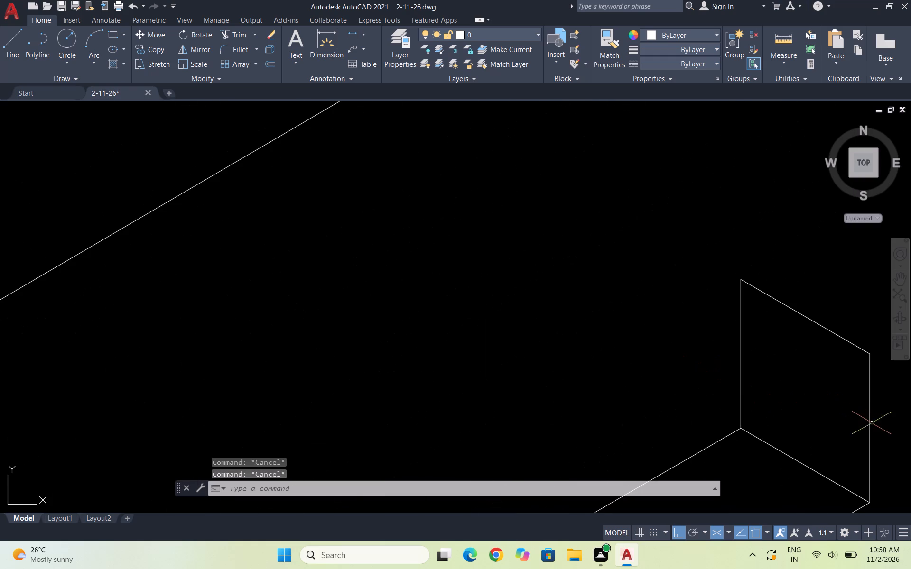
left_click_drag(879, 426, 854, 414)
left_click(698, 358)
left_click_drag(826, 494, 822, 437)
left_click(813, 275)
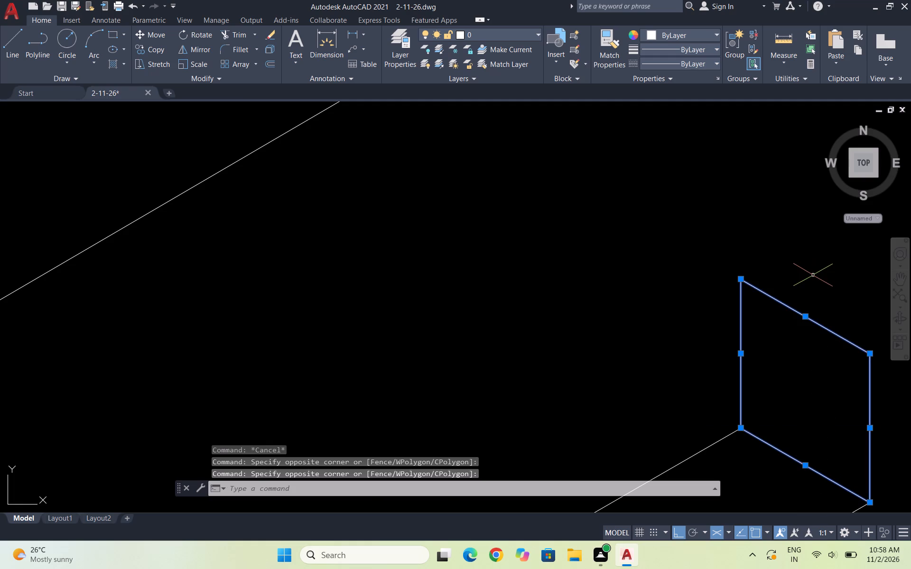
key("Delete")
scroll(739, 292, "down", 3)
key("Escape")
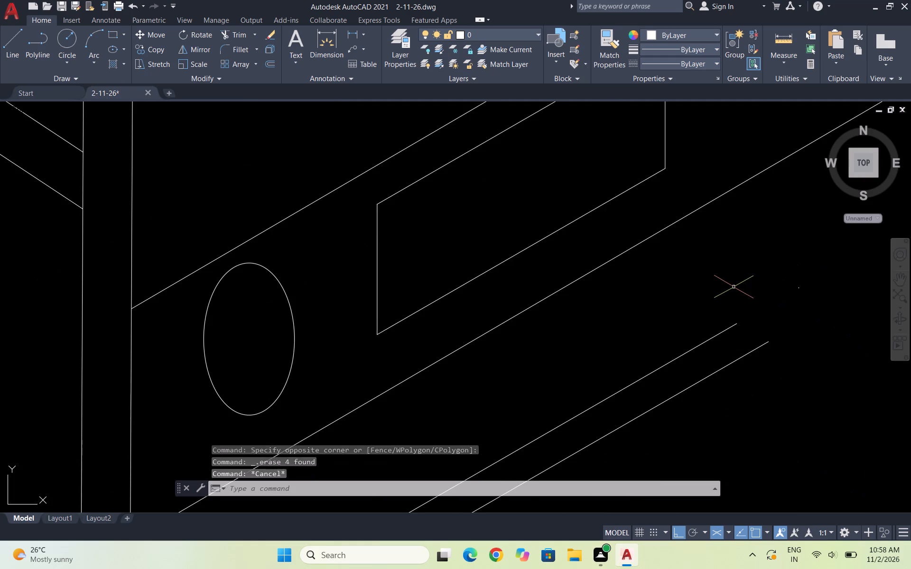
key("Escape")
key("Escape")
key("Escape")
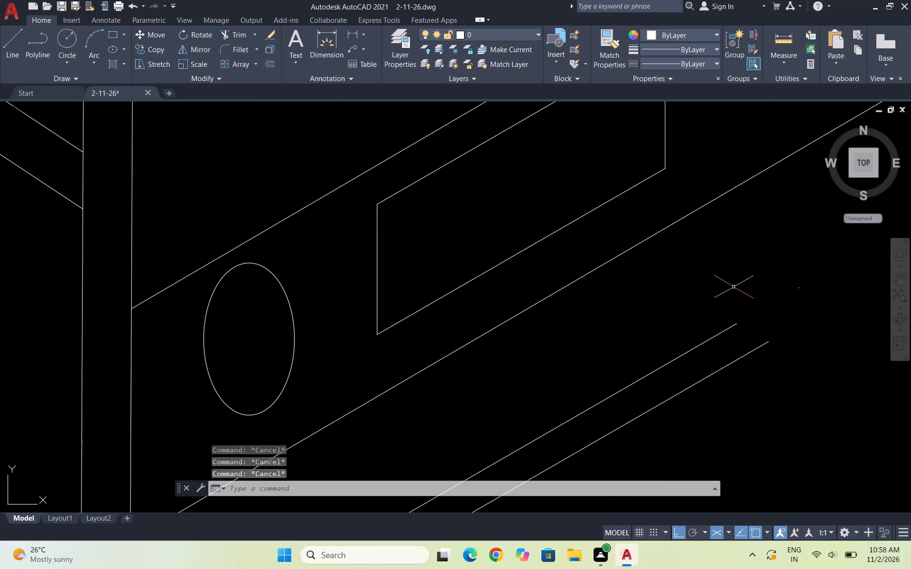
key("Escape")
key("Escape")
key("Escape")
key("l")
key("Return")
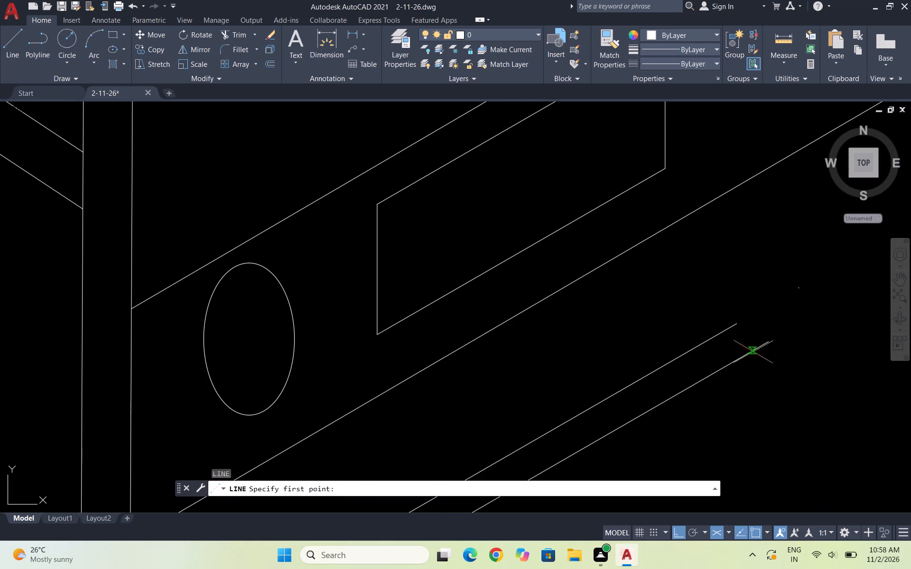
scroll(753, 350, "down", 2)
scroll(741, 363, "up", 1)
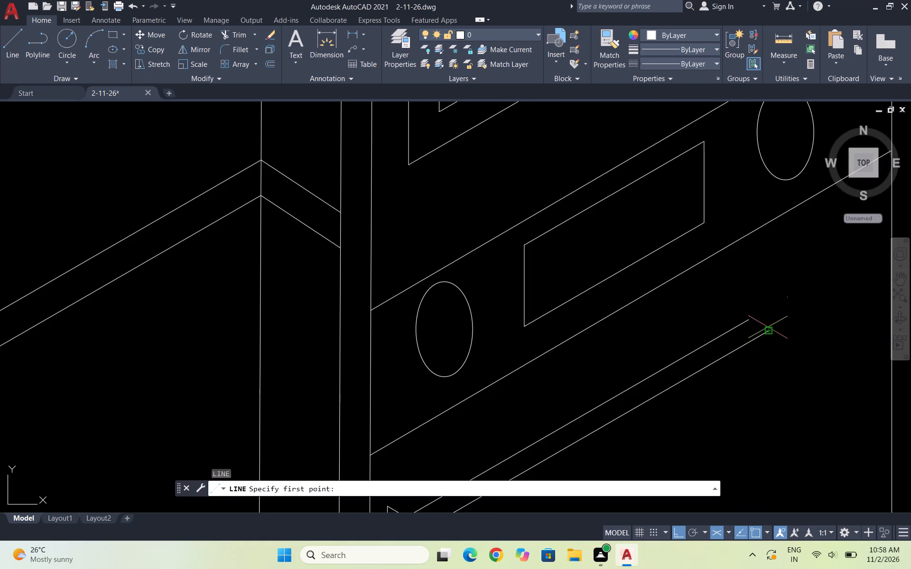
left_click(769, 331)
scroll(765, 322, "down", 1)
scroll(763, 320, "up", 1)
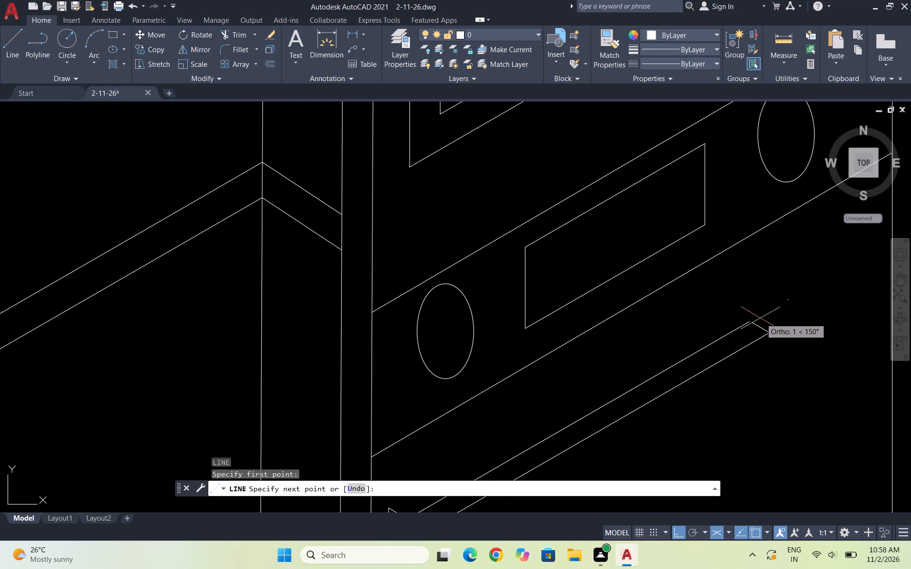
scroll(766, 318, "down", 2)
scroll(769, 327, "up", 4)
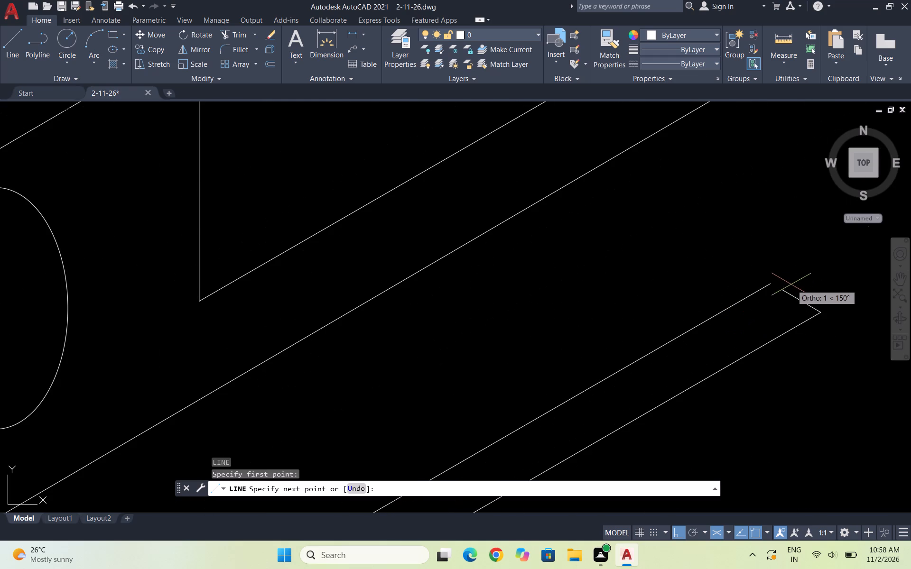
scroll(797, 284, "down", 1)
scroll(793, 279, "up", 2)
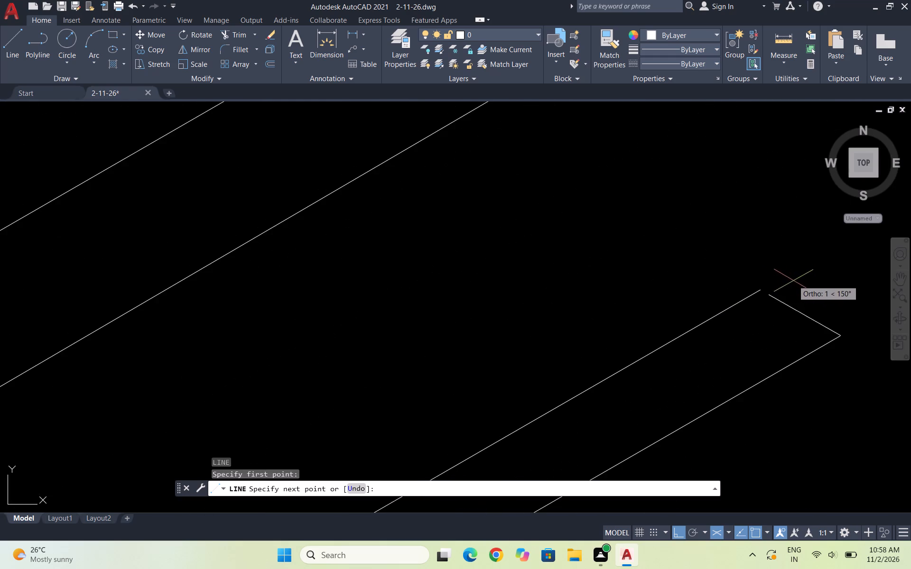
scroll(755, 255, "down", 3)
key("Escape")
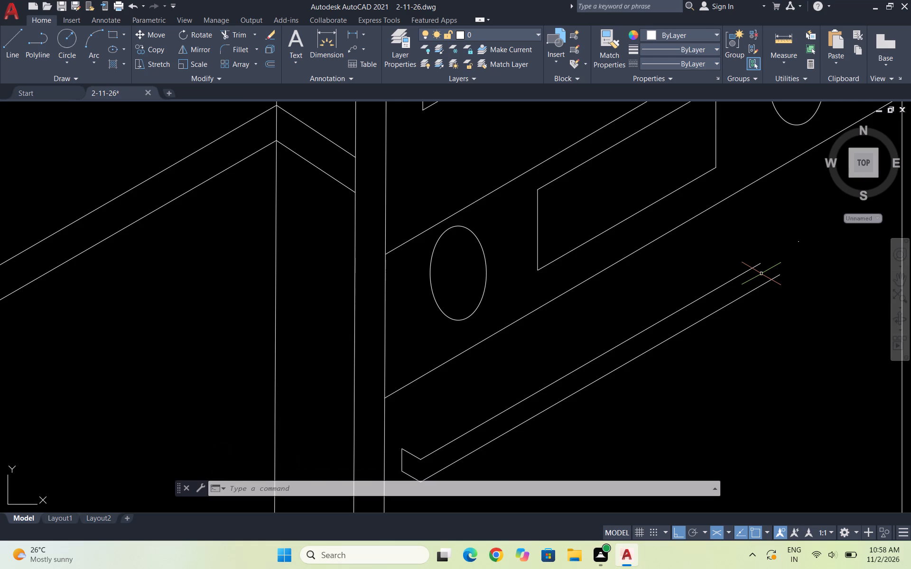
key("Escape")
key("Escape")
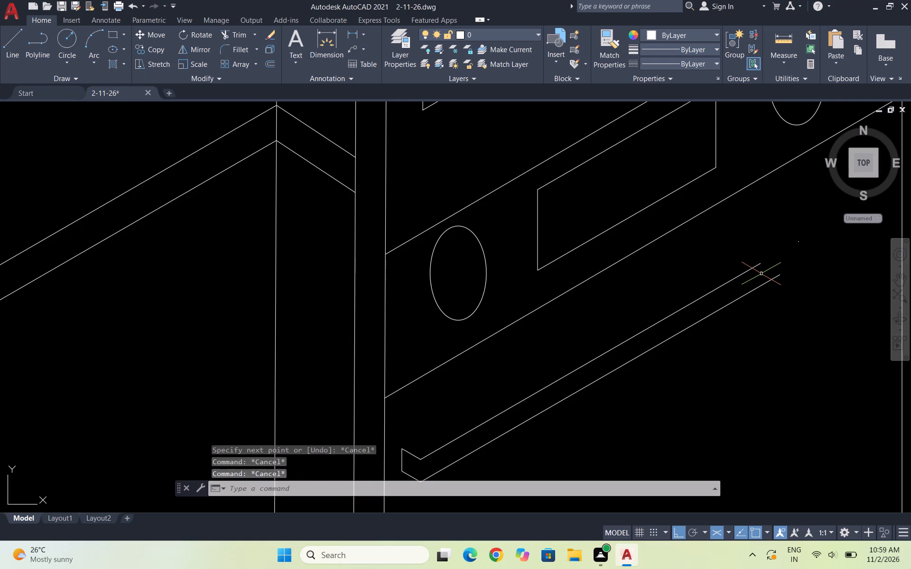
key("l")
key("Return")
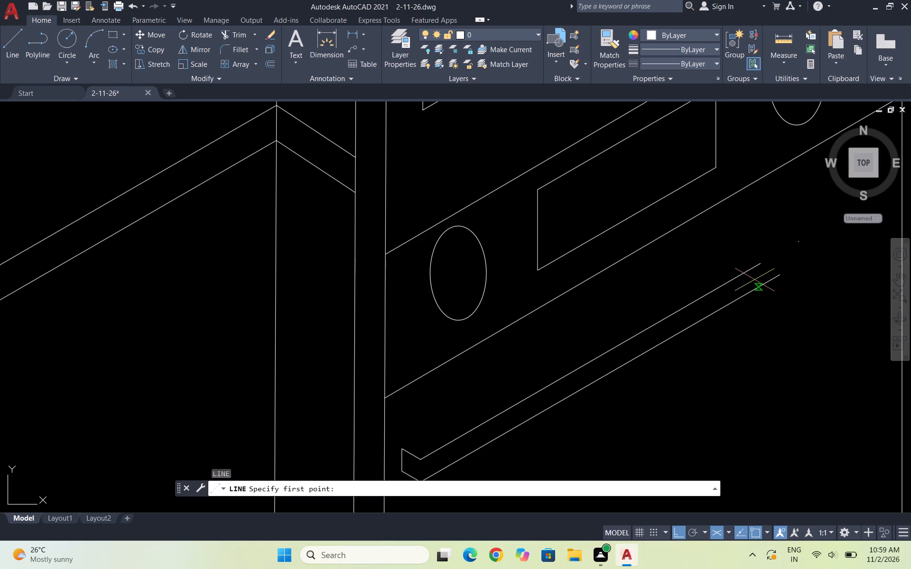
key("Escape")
Copy the near end's vertical and two slanted edges from their corner on the upper long edge to that edge's far endpoint.
scroll(707, 257, "down", 2)
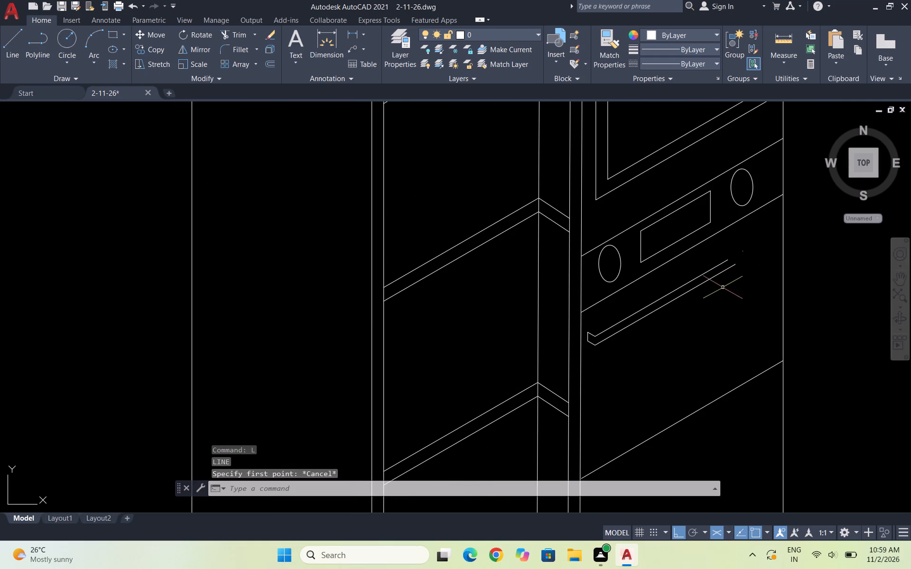
scroll(596, 337, "up", 4)
left_click_drag(557, 391, 542, 354)
left_click(514, 268)
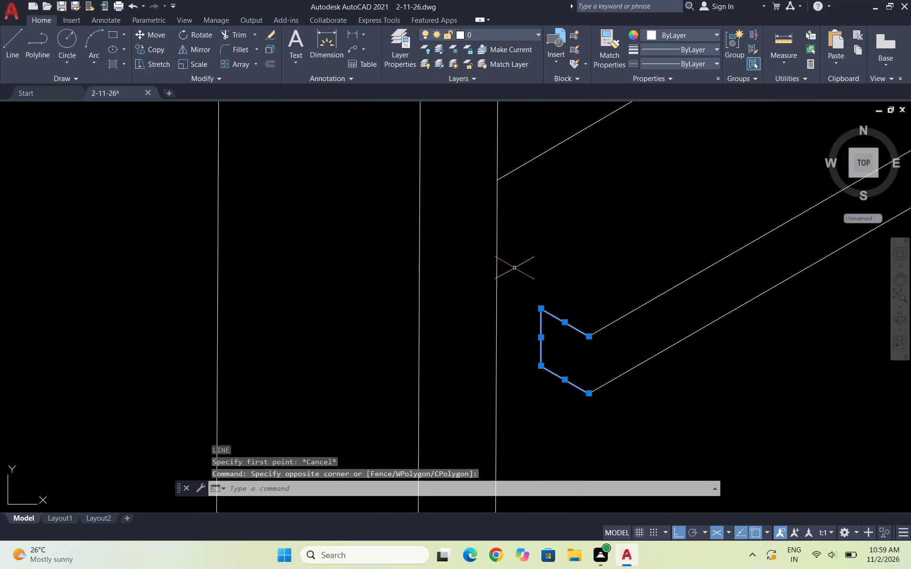
type("CO")
key("Return")
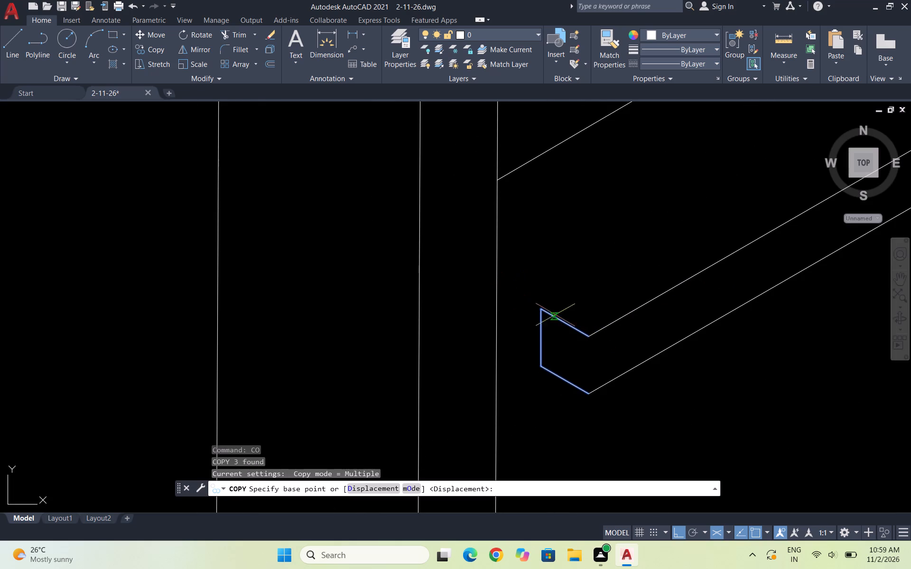
left_click(588, 336)
scroll(538, 332, "down", 4)
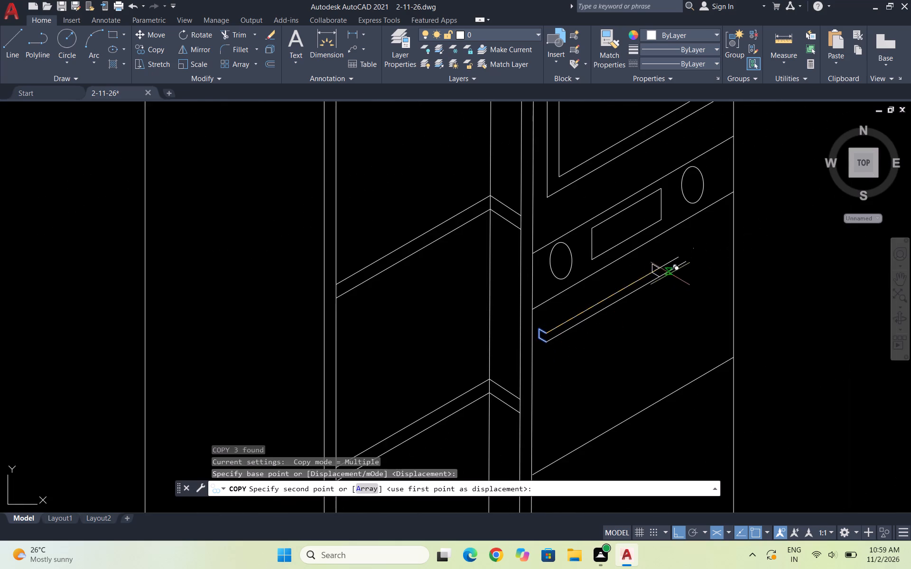
scroll(674, 264, "up", 3)
left_click(694, 236)
key("Escape")
key("Escape")
key("Escape")
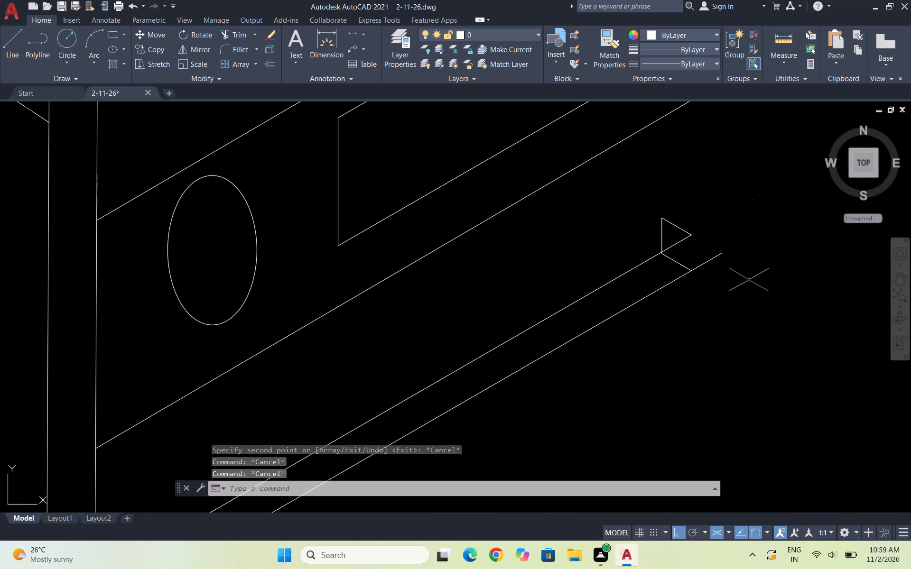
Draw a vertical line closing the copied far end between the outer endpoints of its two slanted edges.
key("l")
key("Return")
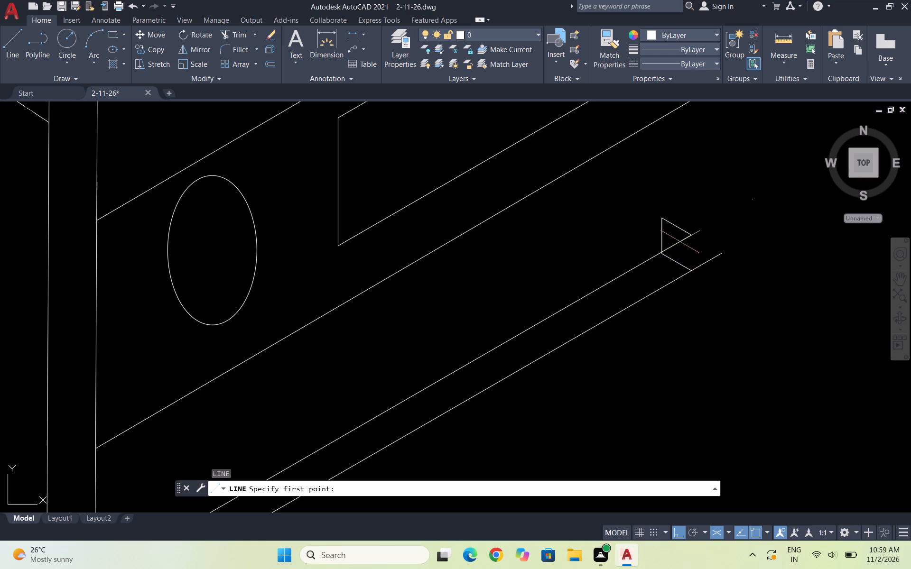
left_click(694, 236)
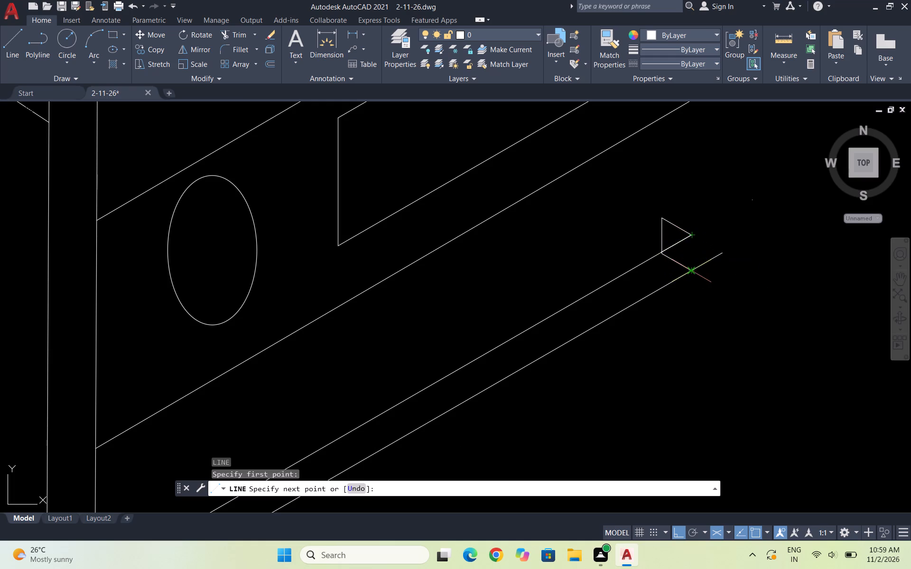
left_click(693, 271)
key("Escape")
Trim the lower long edge past the far end's corner and the upper long edge's portion inside the copied end outline.
type("TR")
key("Return")
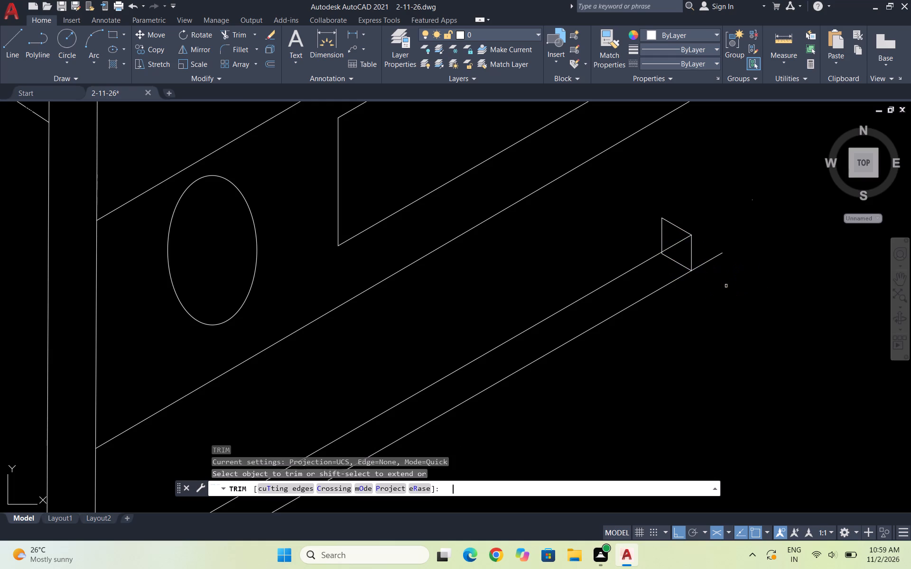
left_click_drag(710, 255, 708, 326)
scroll(683, 244, "up", 3)
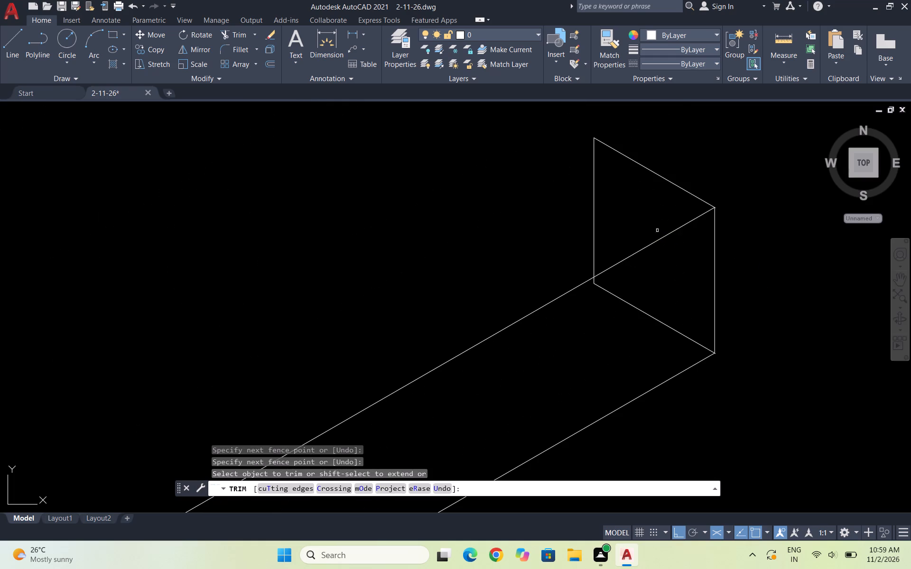
left_click_drag(657, 230, 659, 302)
key("Escape")
key("Escape")
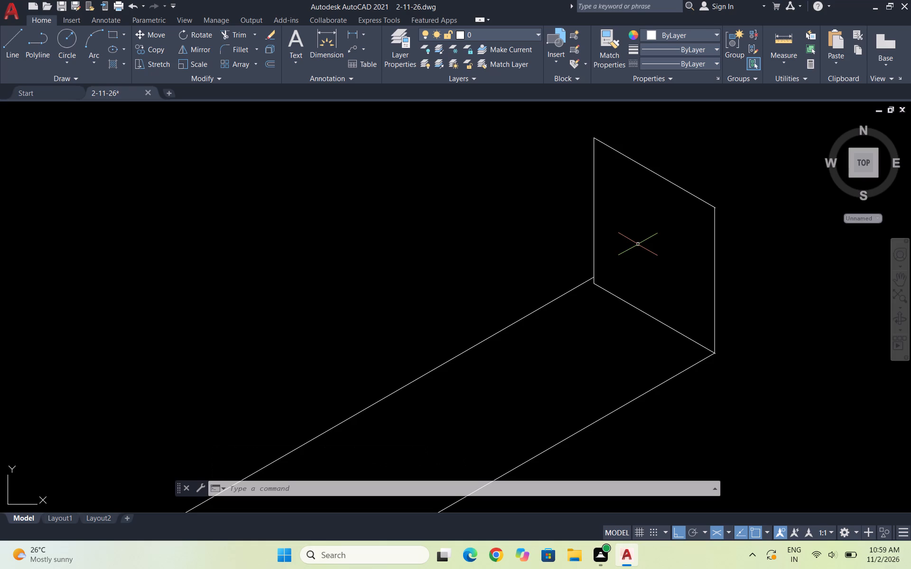
key("Escape")
key("Escape")
key("Escape")
key("Escape")
key("Escape")
scroll(641, 284, "down", 2)
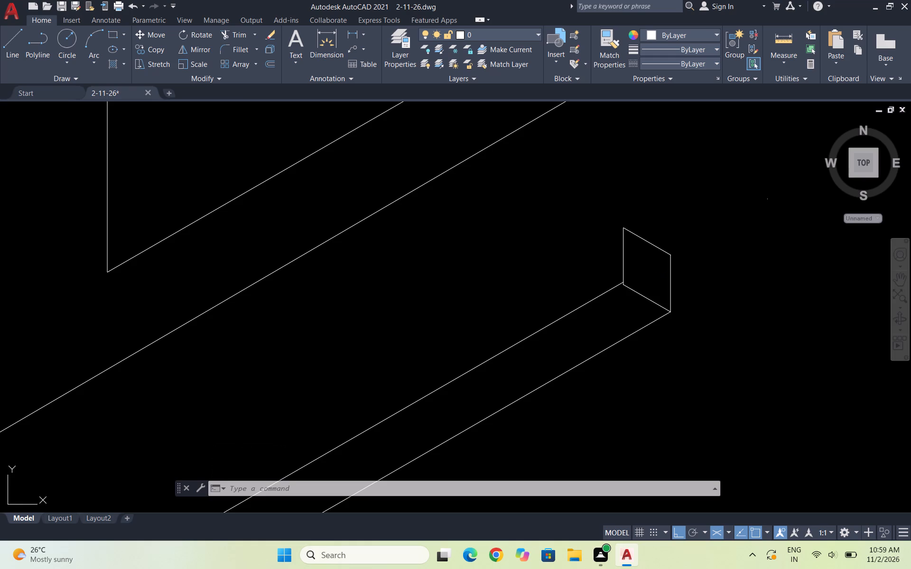
key("Escape")
key("Escape")
Remove the far end's slanted and vertical edges with Trim, leaving only the two long handle edges.
type("TR")
key("Return")
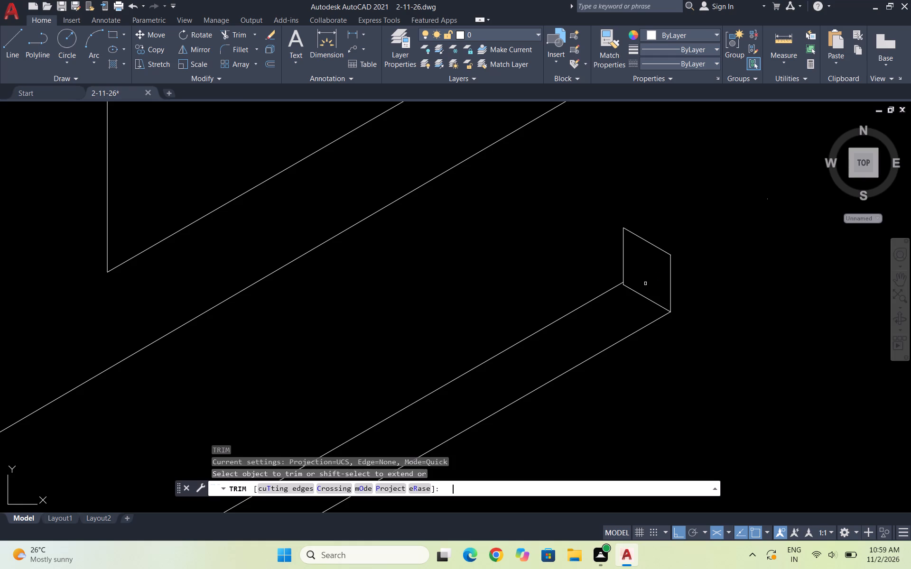
scroll(634, 293, "up", 3)
left_click_drag(635, 293, 650, 276)
scroll(624, 273, "up", 4)
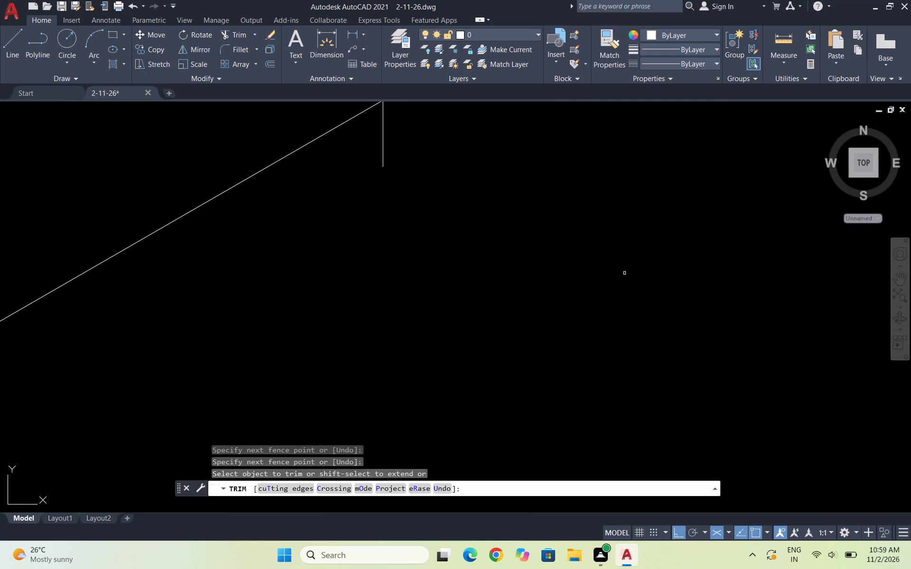
left_click_drag(377, 155, 384, 155)
scroll(469, 173, "down", 4)
left_click(539, 239)
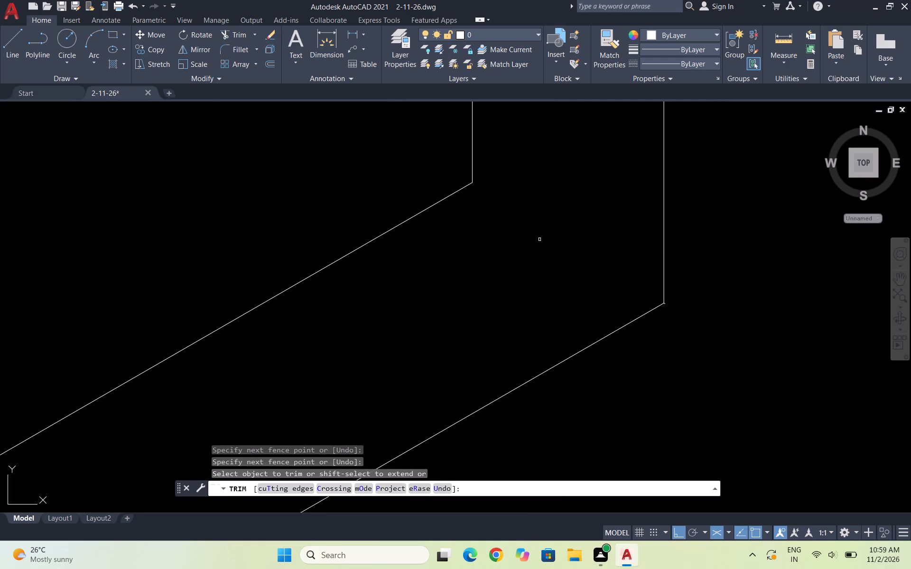
scroll(539, 239, "down", 6)
scroll(602, 219, "up", 3)
left_click_drag(573, 212, 670, 250)
left_click_drag(606, 202, 609, 222)
scroll(659, 182, "down", 3)
key("Escape")
key("Escape")
key("Escape")
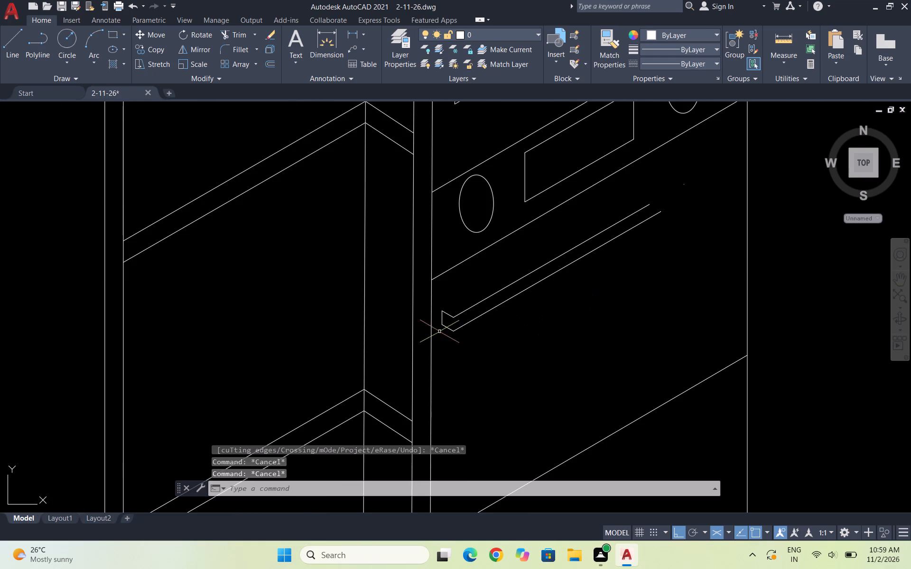
Copy the near end's vertical and two slanted edges from their corner on the lower long edge to that edge's far endpoint.
scroll(417, 322, "up", 2)
scroll(496, 351, "up", 2)
left_click(491, 348)
left_click(476, 319)
left_click_drag(483, 285, 480, 279)
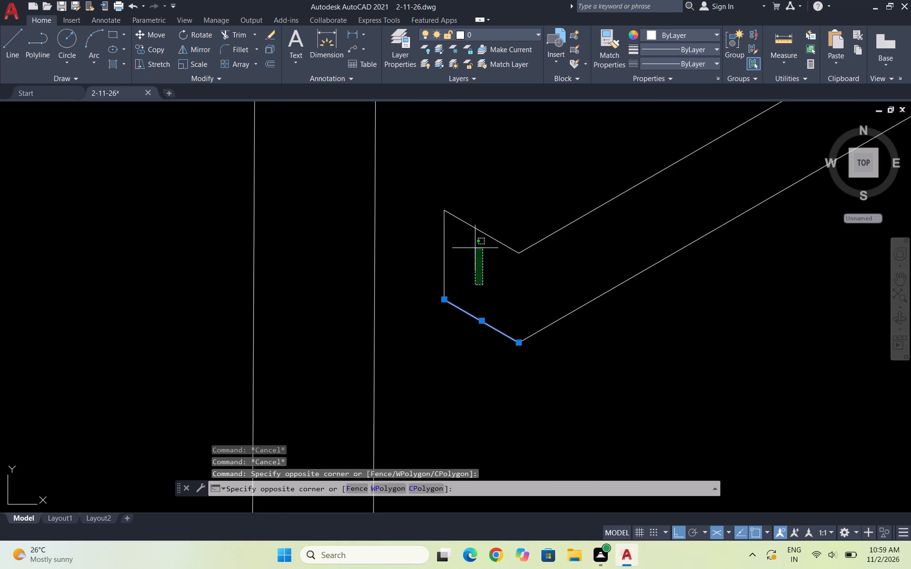
left_click(459, 201)
left_click_drag(445, 257, 438, 253)
left_click(419, 242)
type("CO")
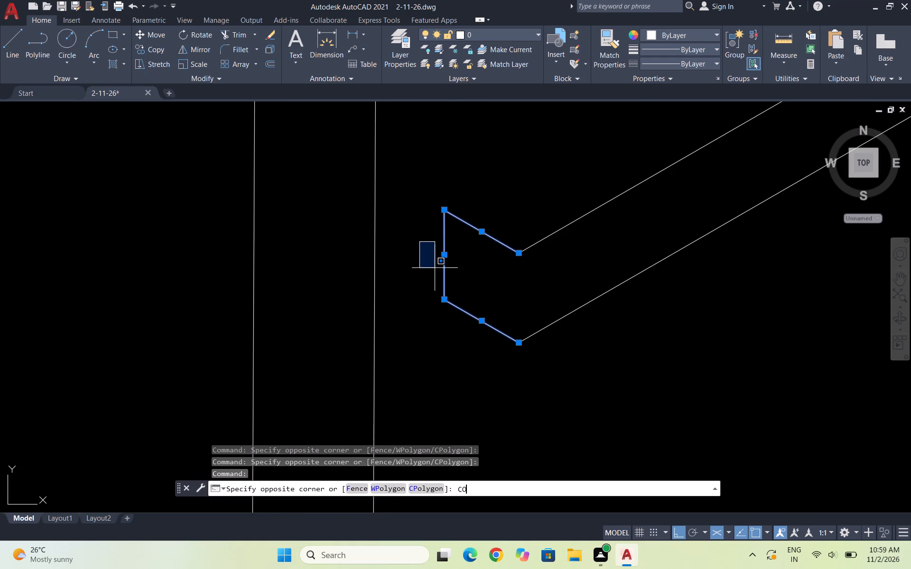
key("Return")
left_click(519, 342)
scroll(507, 328, "down", 2)
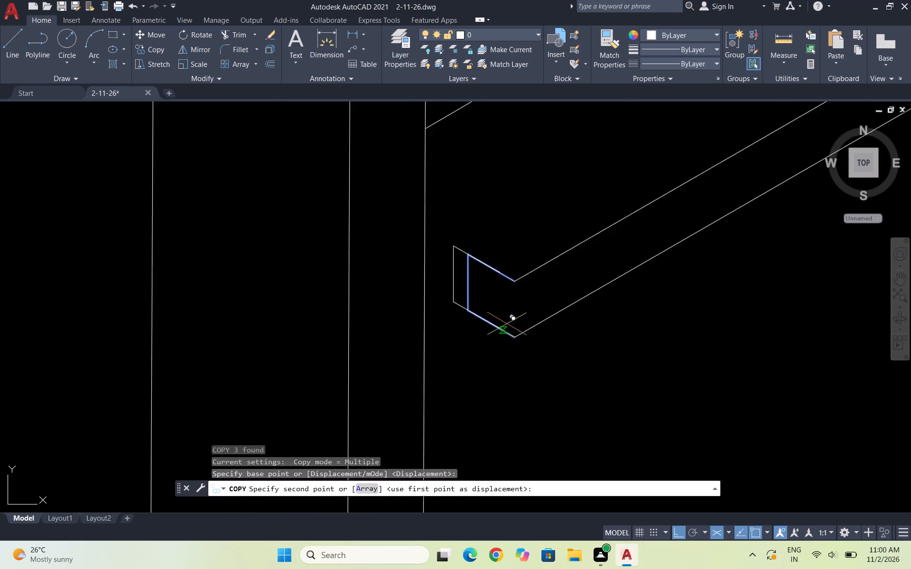
scroll(713, 189, "down", 3)
scroll(755, 142, "up", 2)
scroll(697, 170, "down", 1)
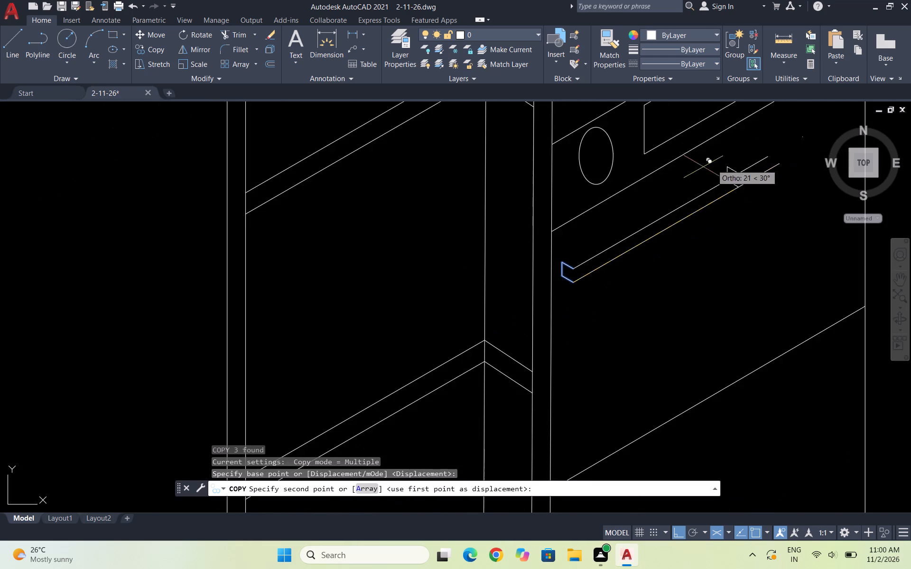
scroll(781, 145, "up", 4)
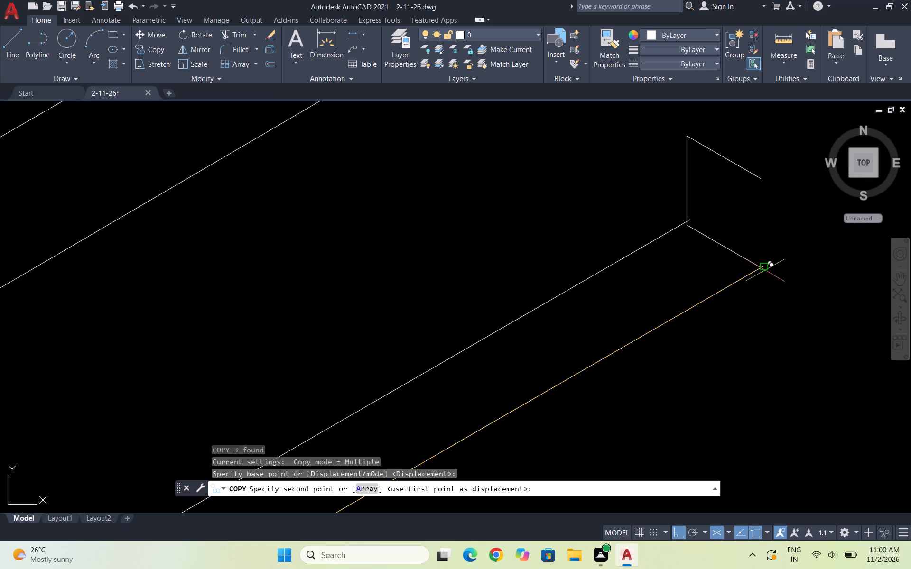
left_click(765, 270)
key("Escape")
key("Escape")
key("Escape")
key("Escape")
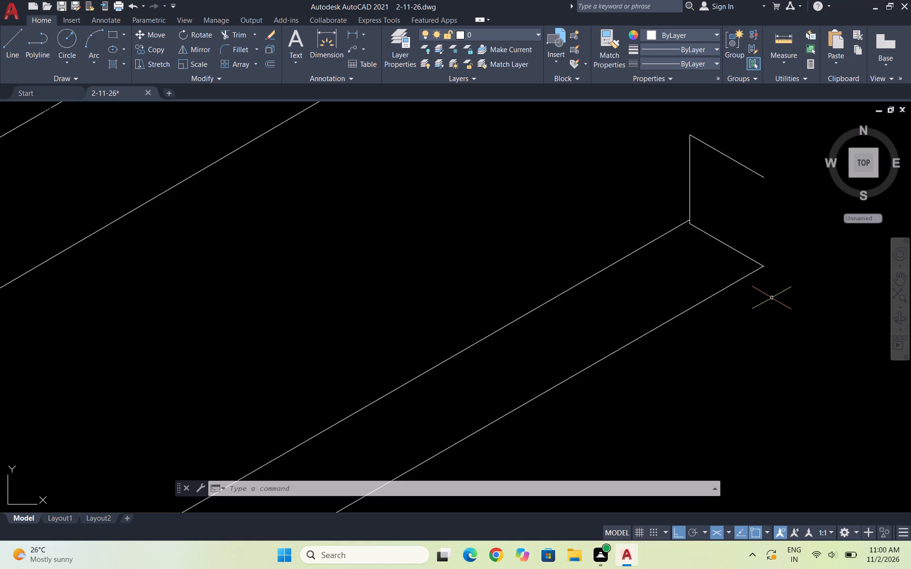
key("Escape")
key("Escape")
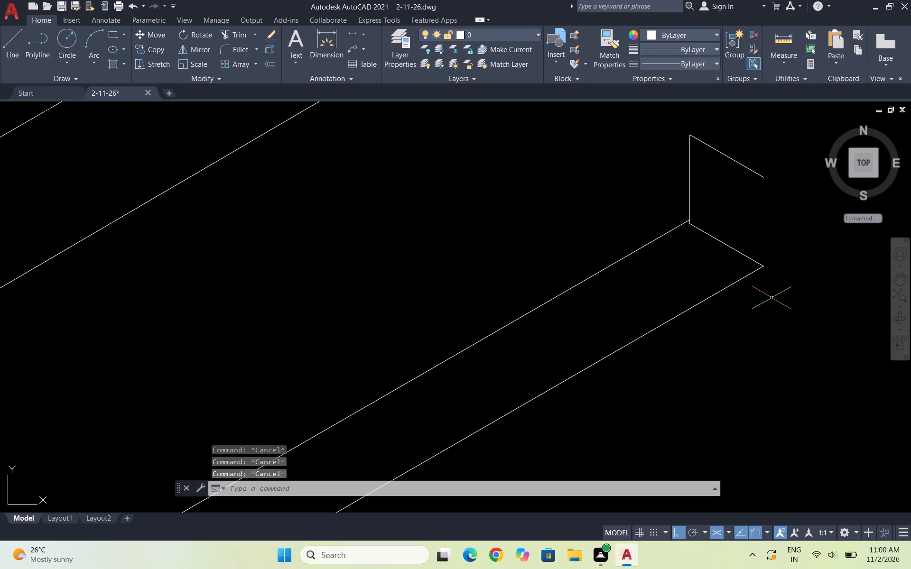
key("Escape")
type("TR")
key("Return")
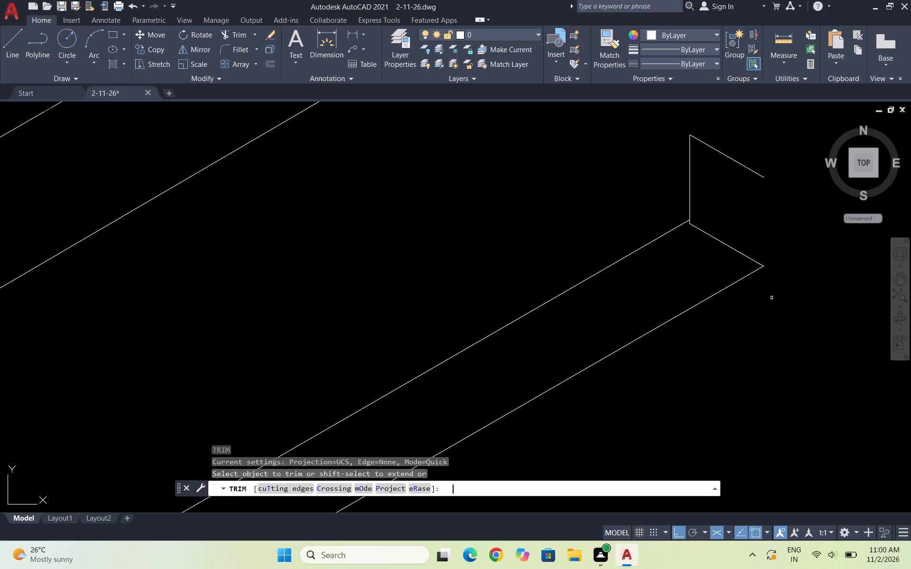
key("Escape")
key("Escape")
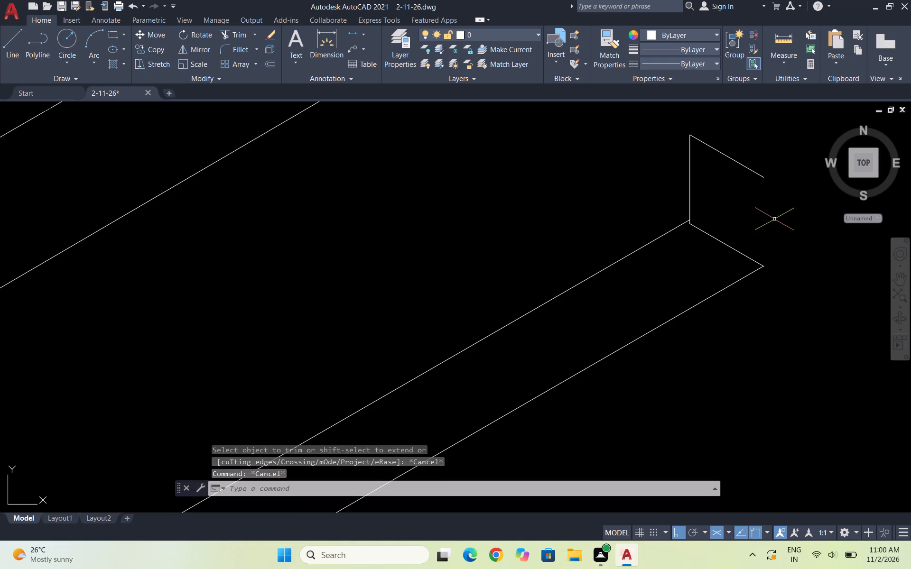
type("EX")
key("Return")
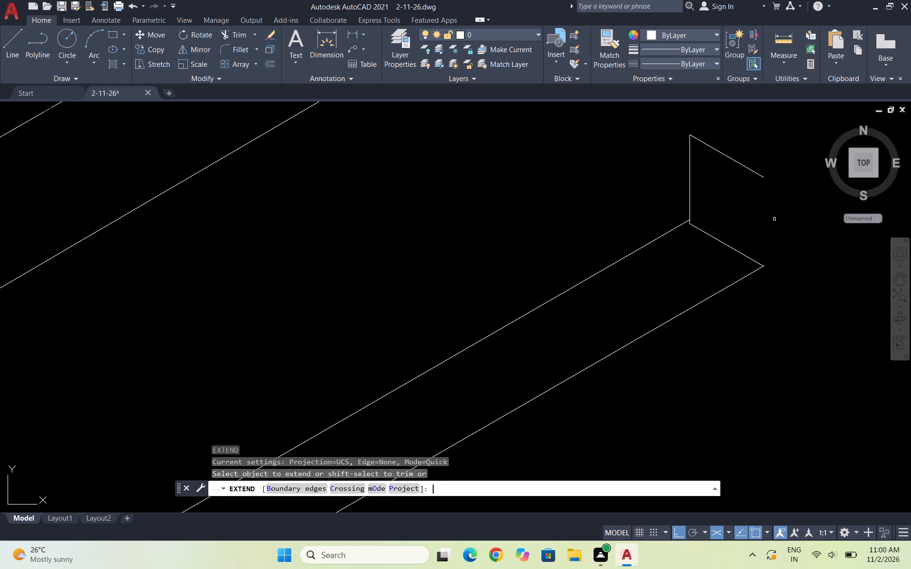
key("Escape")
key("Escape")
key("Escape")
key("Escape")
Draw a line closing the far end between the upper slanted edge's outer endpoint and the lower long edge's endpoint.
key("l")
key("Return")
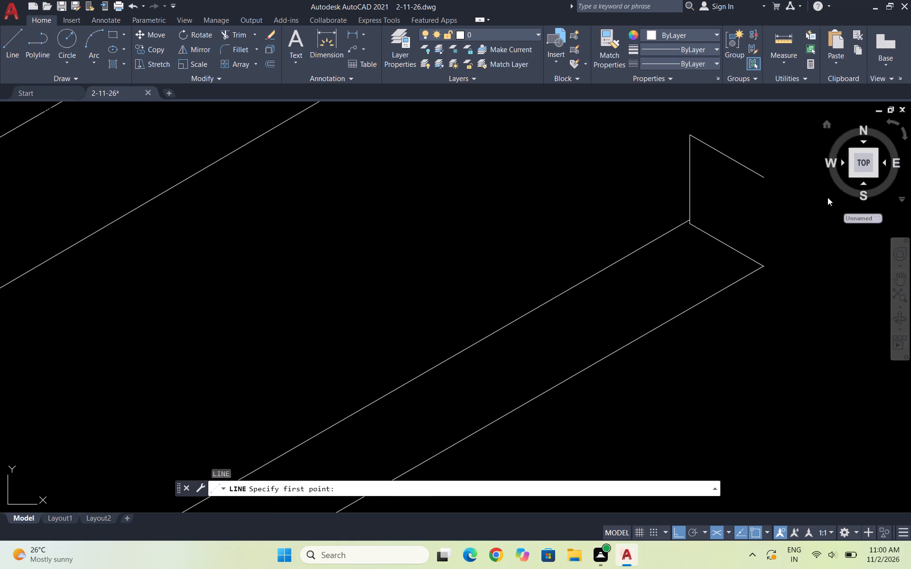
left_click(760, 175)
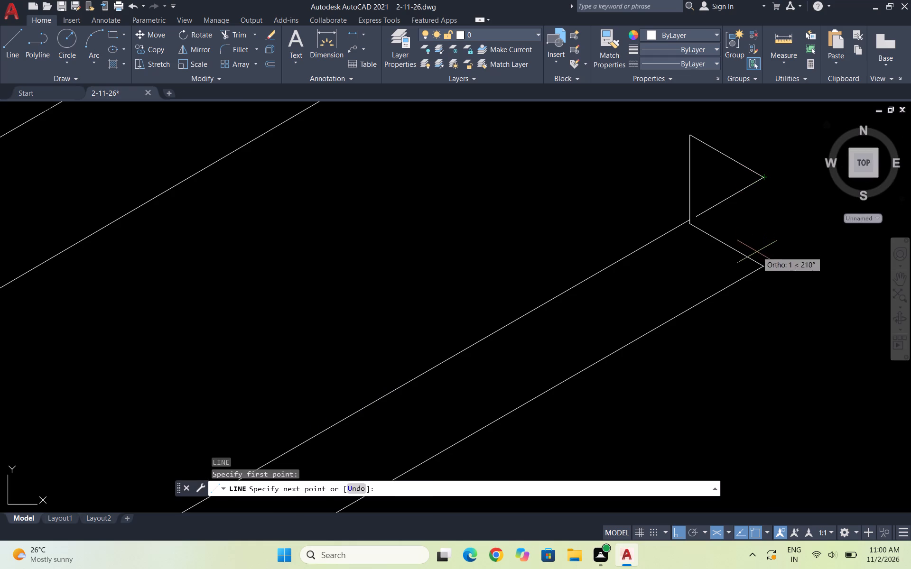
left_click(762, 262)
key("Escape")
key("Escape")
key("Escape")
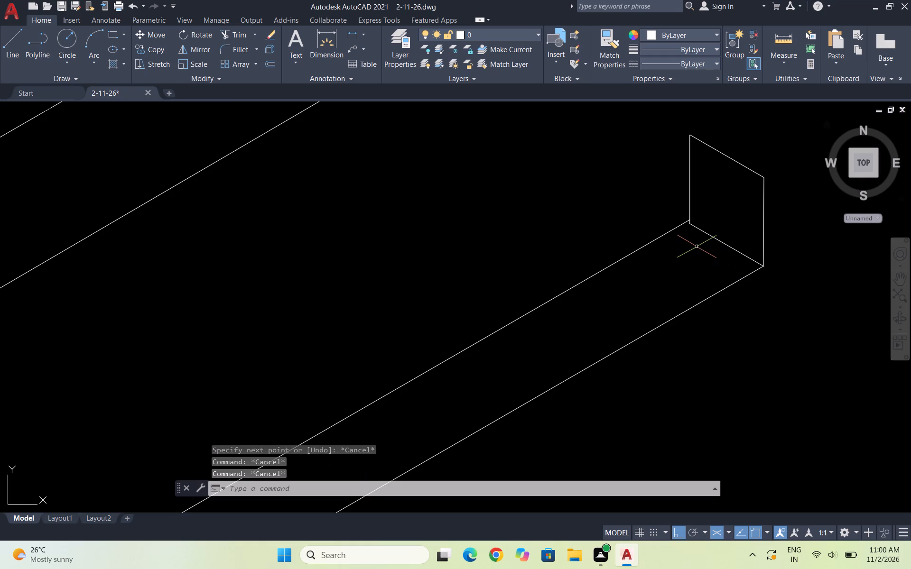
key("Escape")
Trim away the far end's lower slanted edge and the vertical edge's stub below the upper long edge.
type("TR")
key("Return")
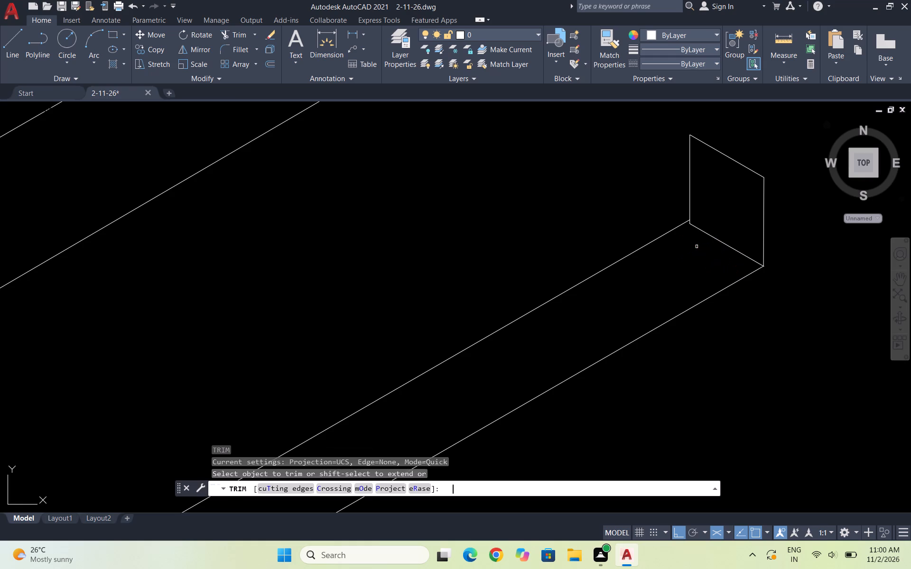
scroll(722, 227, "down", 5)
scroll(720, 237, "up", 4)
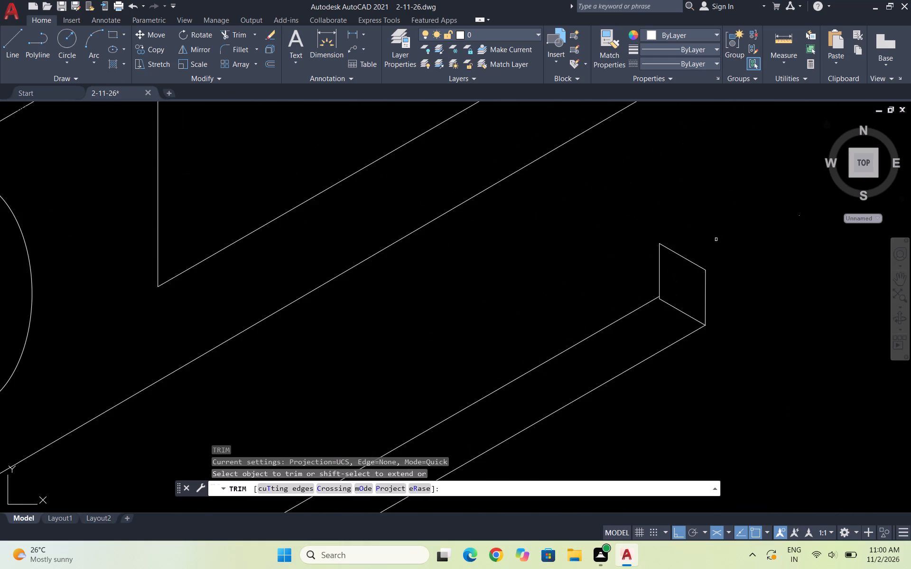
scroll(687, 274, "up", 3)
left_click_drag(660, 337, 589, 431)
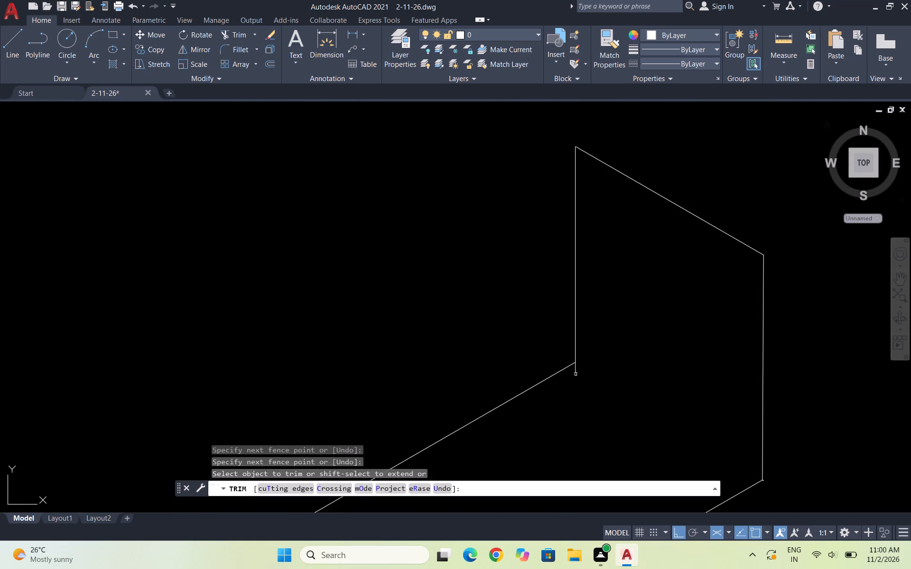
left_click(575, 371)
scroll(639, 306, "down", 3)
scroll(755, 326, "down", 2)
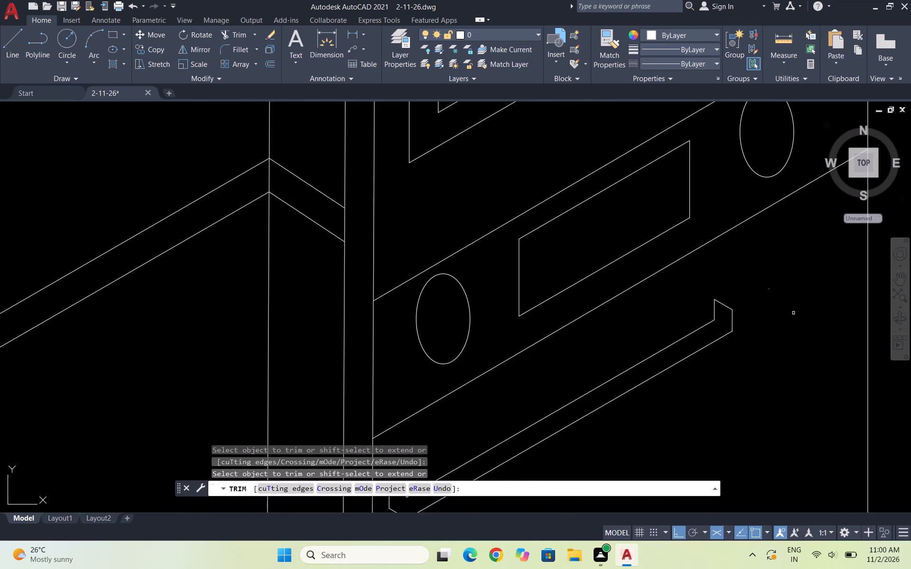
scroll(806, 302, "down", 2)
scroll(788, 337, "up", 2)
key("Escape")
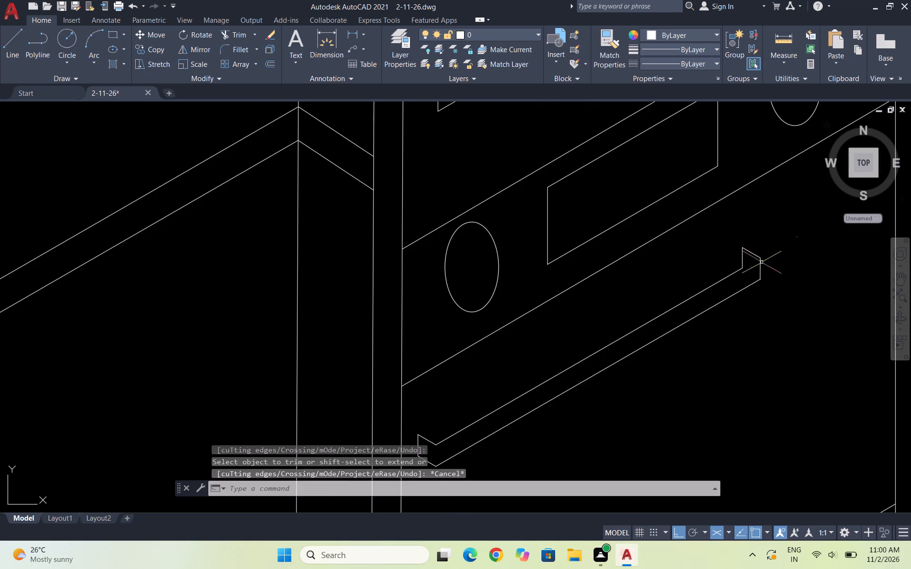
Remove the far end's two vertical edges and upper slanted edge with Trim, leaving only the two long handle edges.
scroll(755, 257, "up", 4)
key("space")
left_click_drag(629, 252, 825, 350)
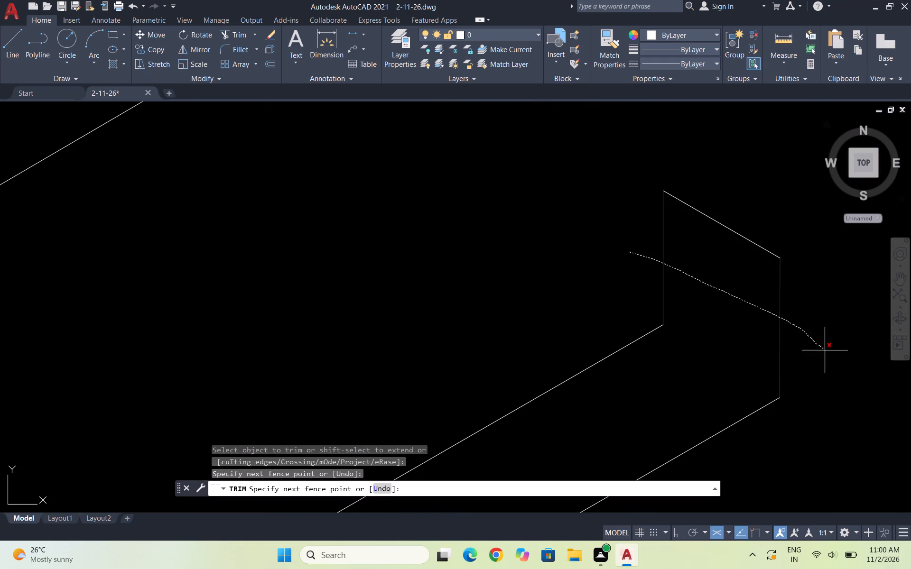
left_click_drag(825, 350, 825, 351)
left_click_drag(714, 209, 722, 295)
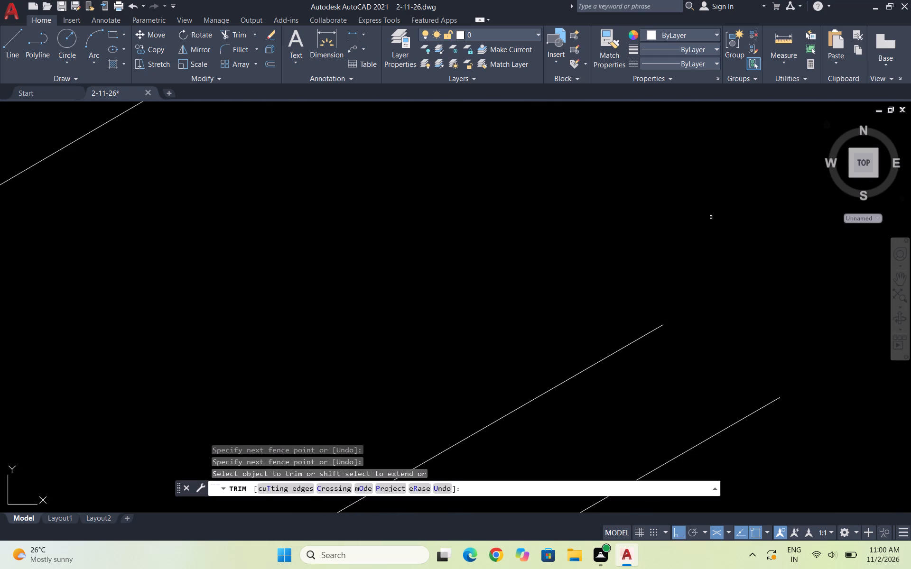
scroll(689, 214, "down", 4)
key("Escape")
key("Escape")
key("Escape")
key("Escape")
scroll(738, 230, "down", 3)
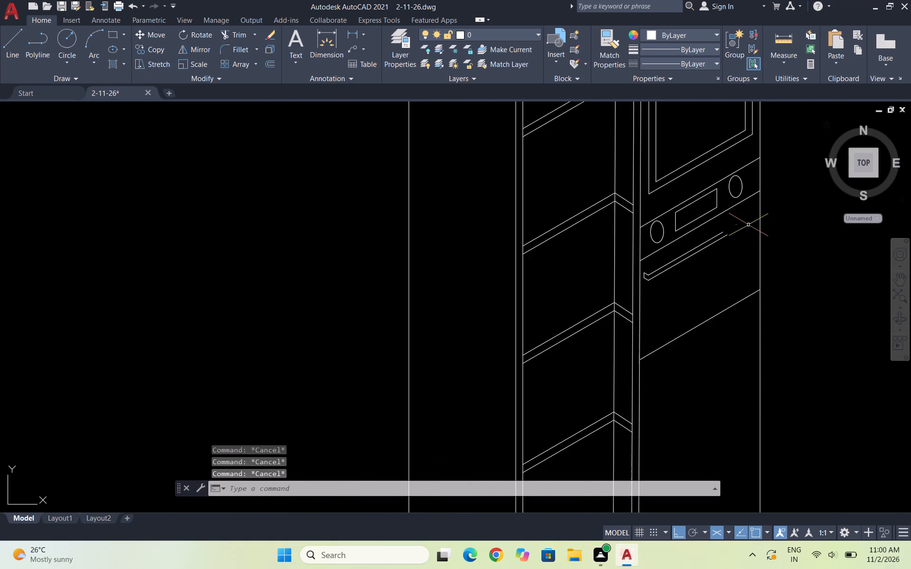
Draw a vertical line at the handle's near end joining the near corners of the two long edges.
scroll(712, 242, "up", 3)
key("Escape")
key("Escape")
key("Escape")
key("l")
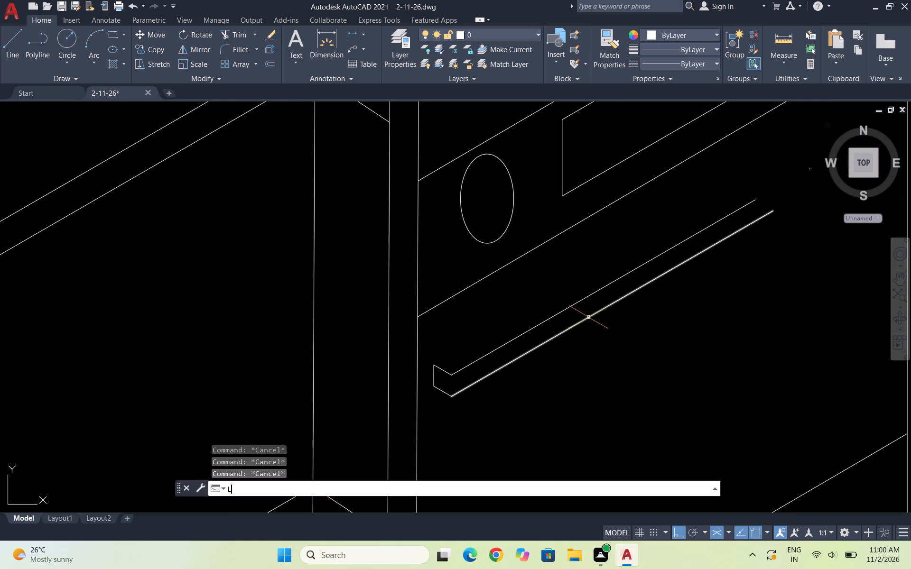
key("Return")
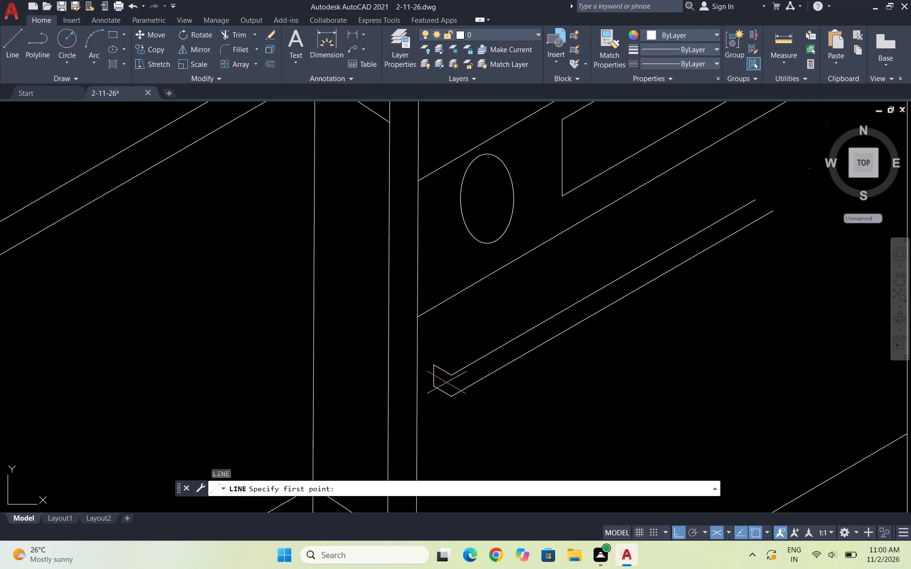
left_click(449, 377)
left_click(455, 399)
key("Escape")
Copy the near end's new vertical line from its top endpoint to the upper long edge's far endpoint.
scroll(464, 373, "up", 3)
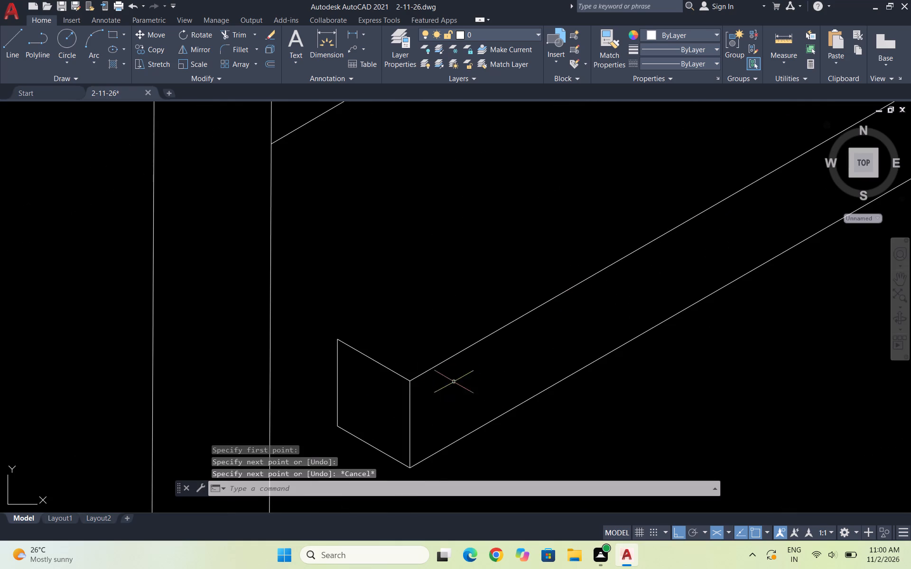
left_click(426, 404)
left_click(388, 402)
type("CO")
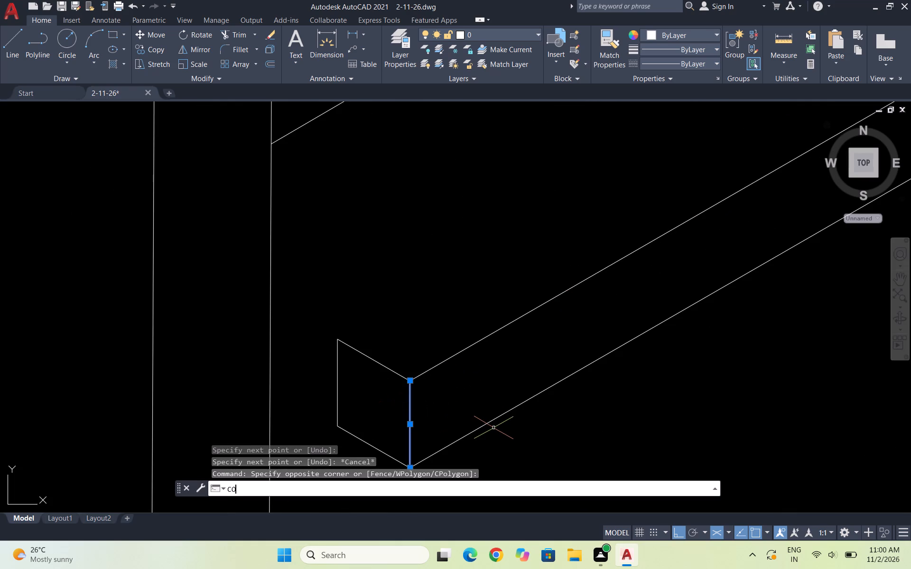
key("Return")
left_click(405, 380)
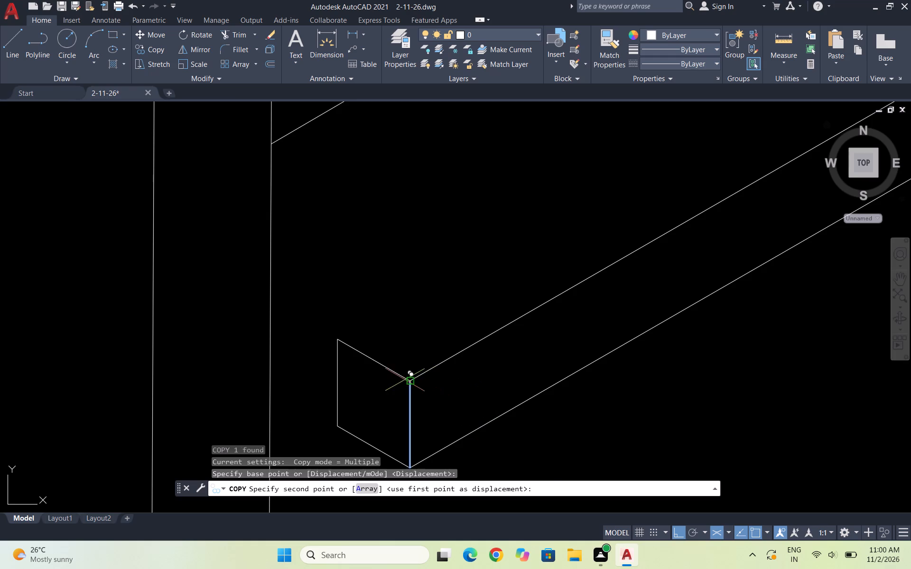
scroll(385, 372, "down", 4)
left_click(576, 268)
key("Escape")
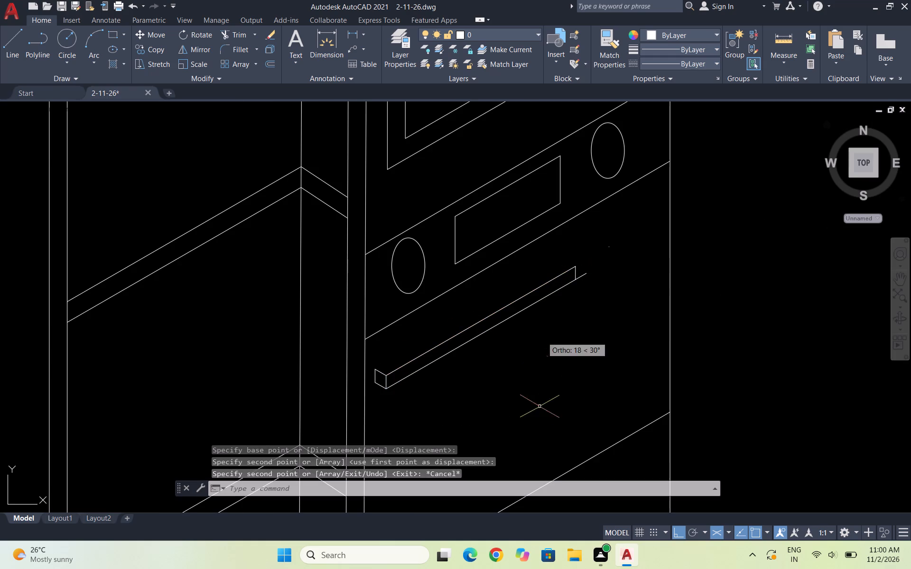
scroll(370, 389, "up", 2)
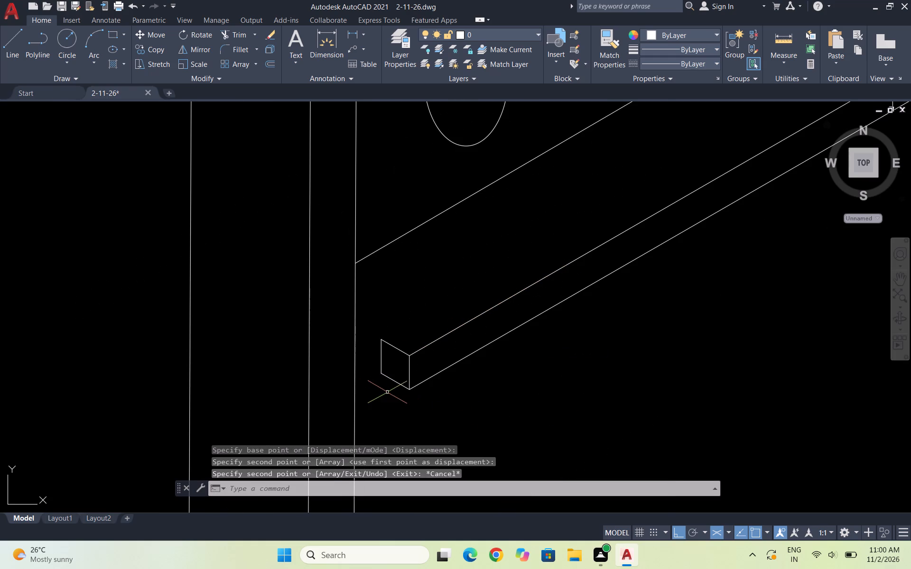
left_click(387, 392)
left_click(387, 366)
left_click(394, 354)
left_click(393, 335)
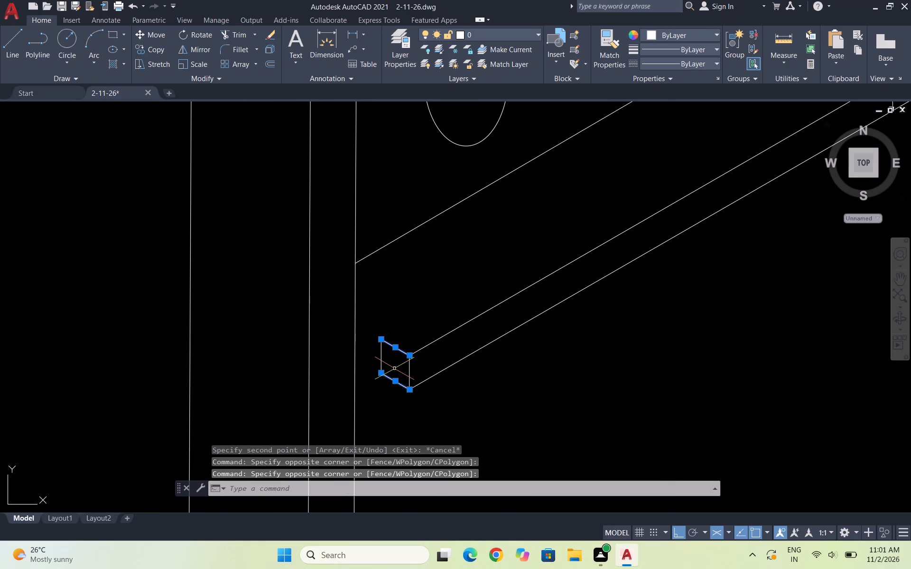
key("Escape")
Copy the near end's lower slanted edge from its outer corner to the bottom endpoint of the copied far vertical line.
left_click_drag(395, 395, 395, 390)
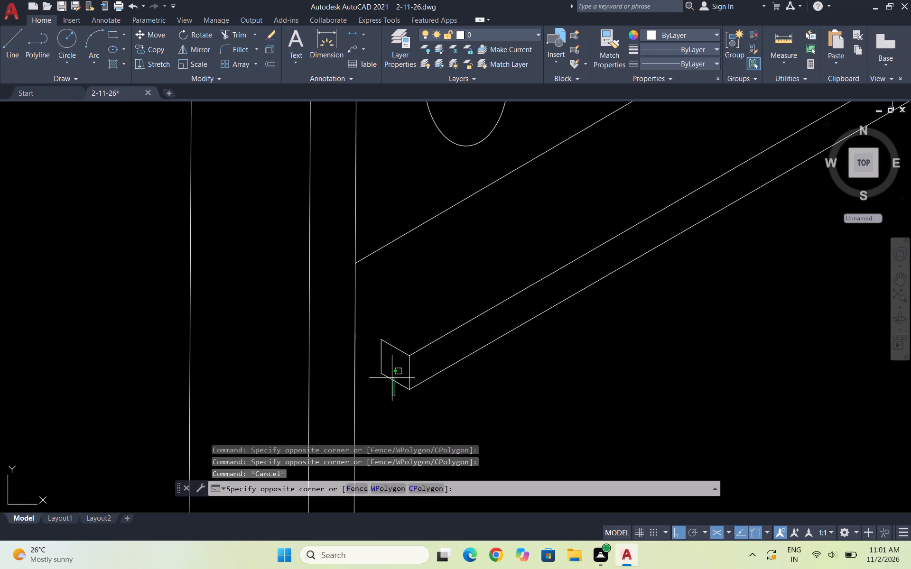
left_click(391, 377)
type("CO")
key("Return")
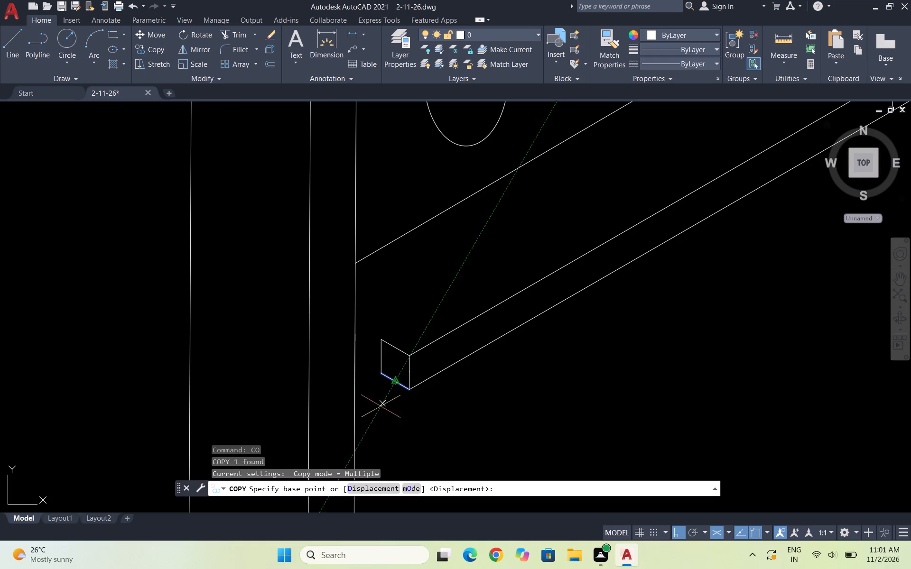
left_click(409, 389)
scroll(404, 382, "down", 3)
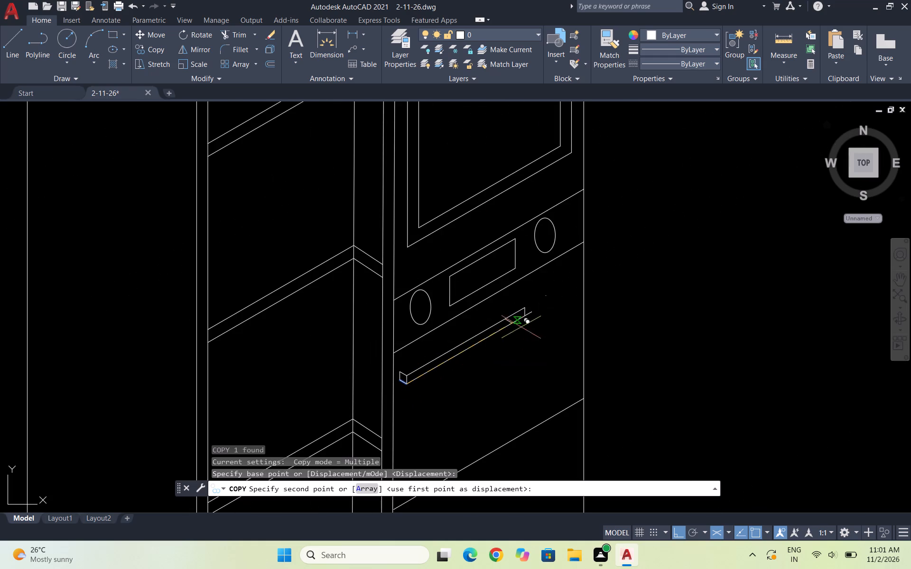
scroll(525, 320, "up", 3)
left_click(521, 304)
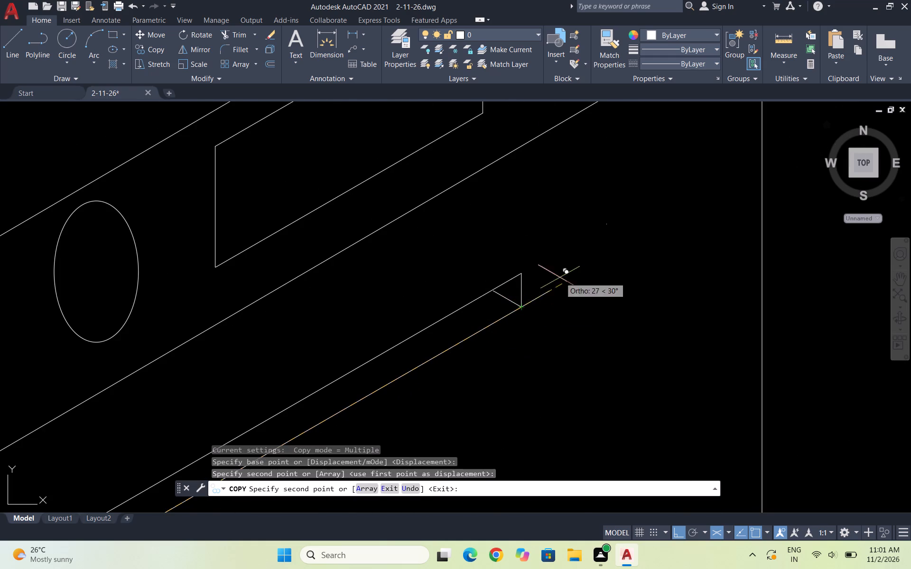
key("Escape")
Copy the near end's upper slanted edge from its outer corner to the top endpoint of the far vertical line.
scroll(588, 263, "down", 2)
key("Escape")
scroll(366, 369, "up", 3)
left_click_drag(373, 397, 373, 389)
left_click(373, 375)
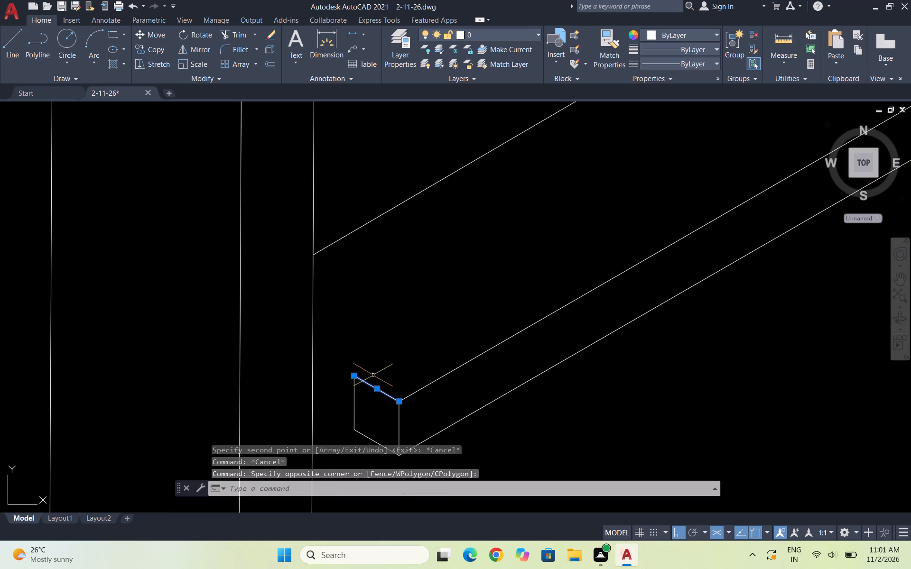
type("CO")
key("Return")
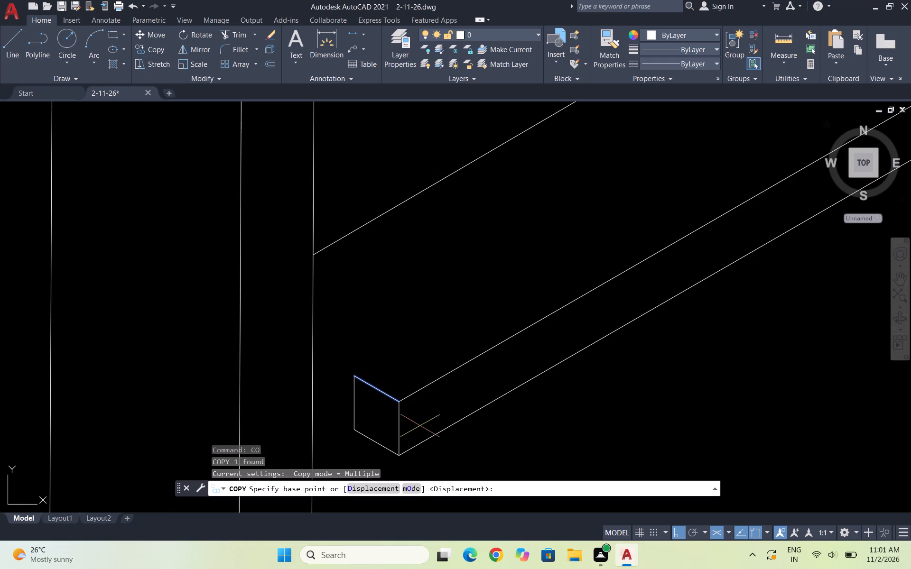
left_click(397, 404)
scroll(352, 405, "down", 3)
scroll(567, 280, "up", 2)
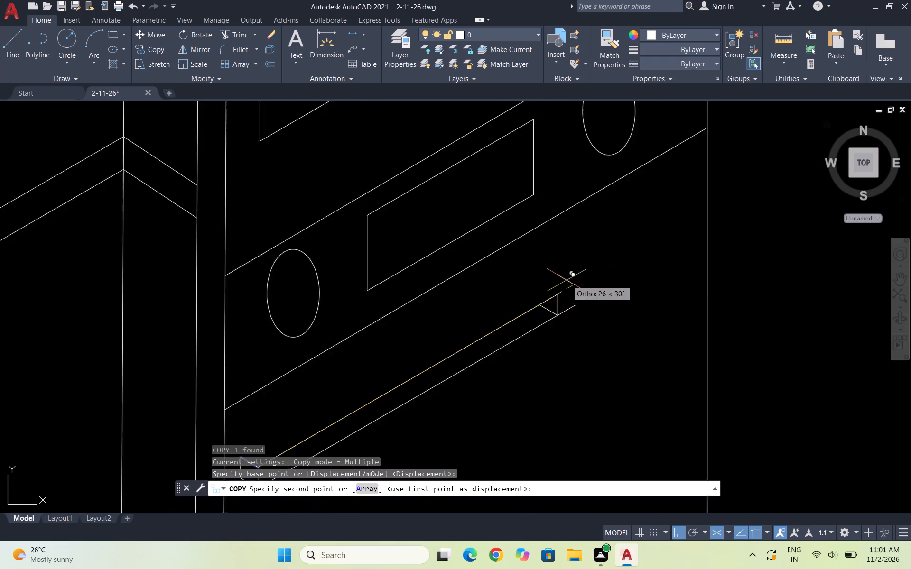
left_click(550, 306)
key("Escape")
Move the far end's vertical line from its top endpoint to the upper slanted edge's back endpoint.
scroll(549, 321, "up", 3)
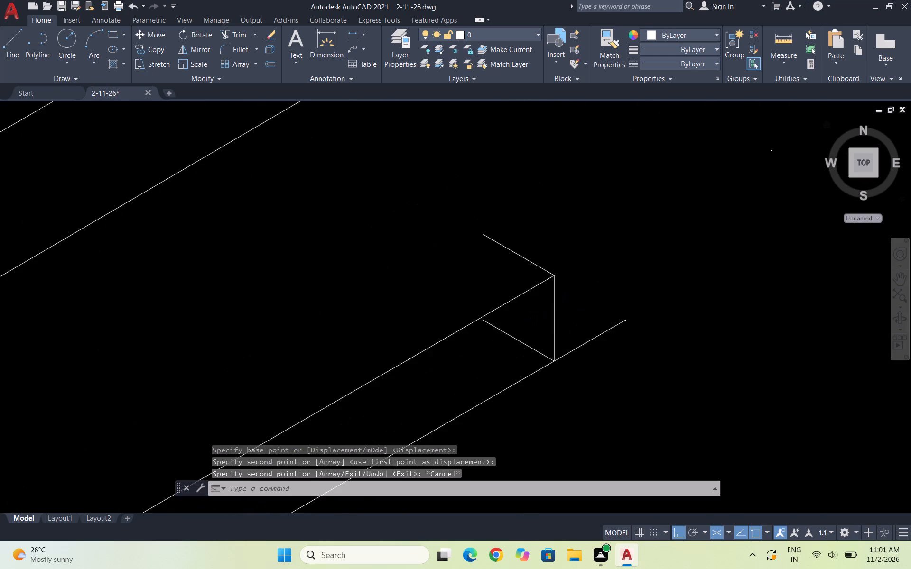
left_click(570, 315)
left_click(544, 300)
key("m")
key("Return")
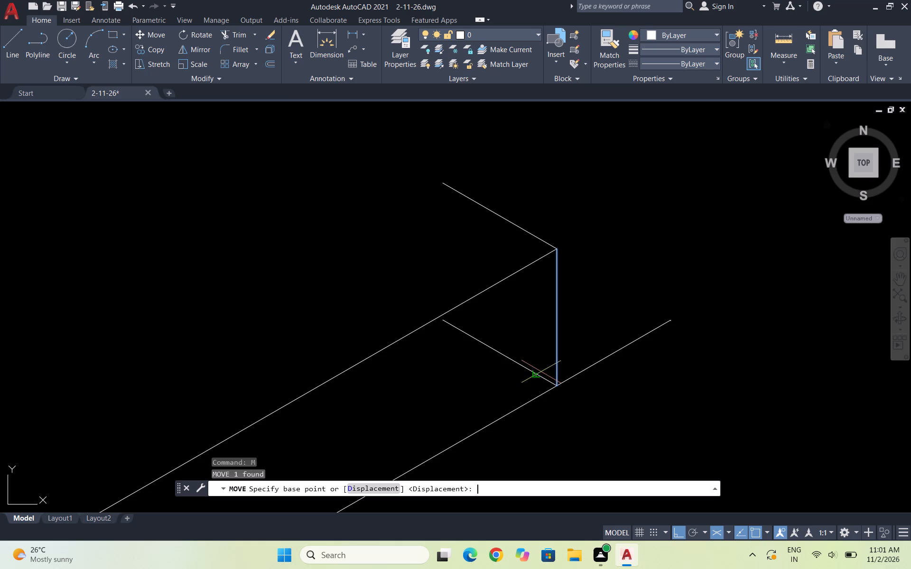
left_click(559, 253)
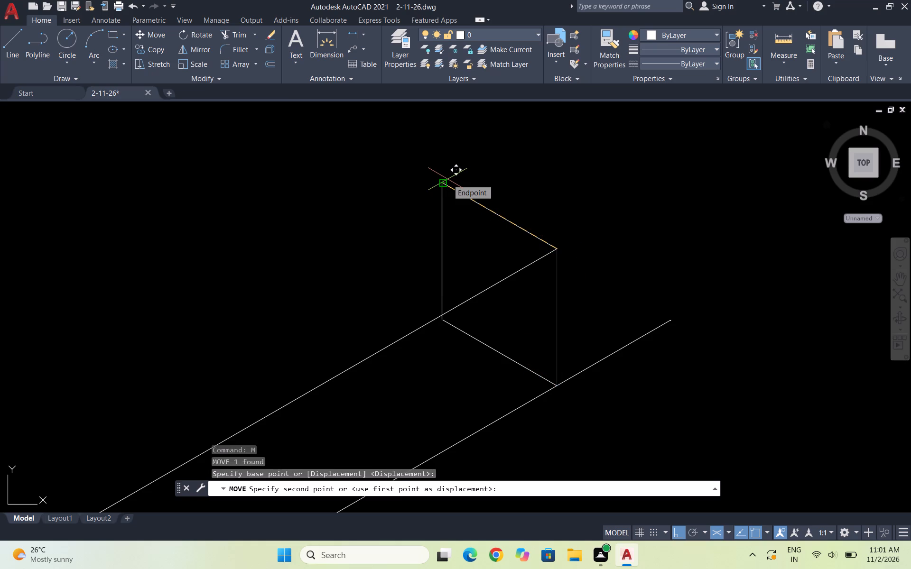
key("Escape")
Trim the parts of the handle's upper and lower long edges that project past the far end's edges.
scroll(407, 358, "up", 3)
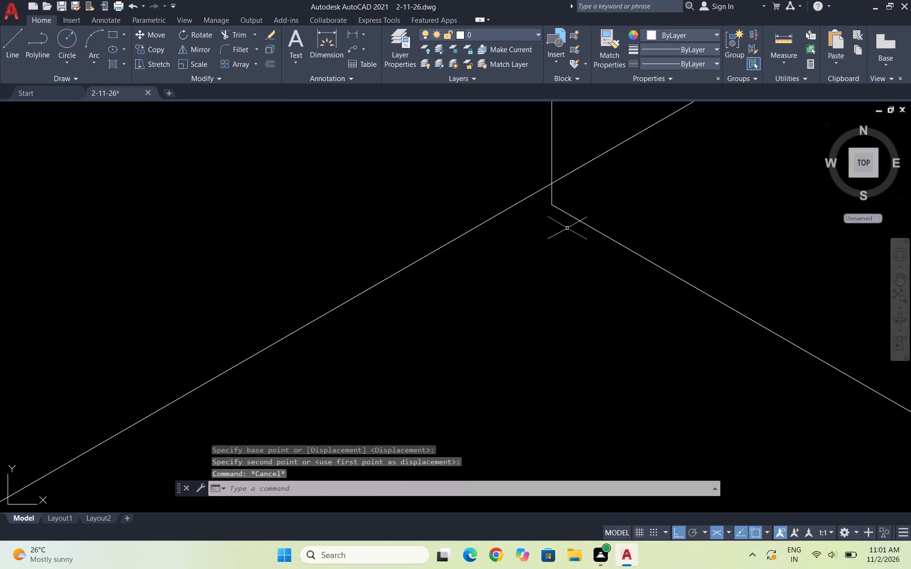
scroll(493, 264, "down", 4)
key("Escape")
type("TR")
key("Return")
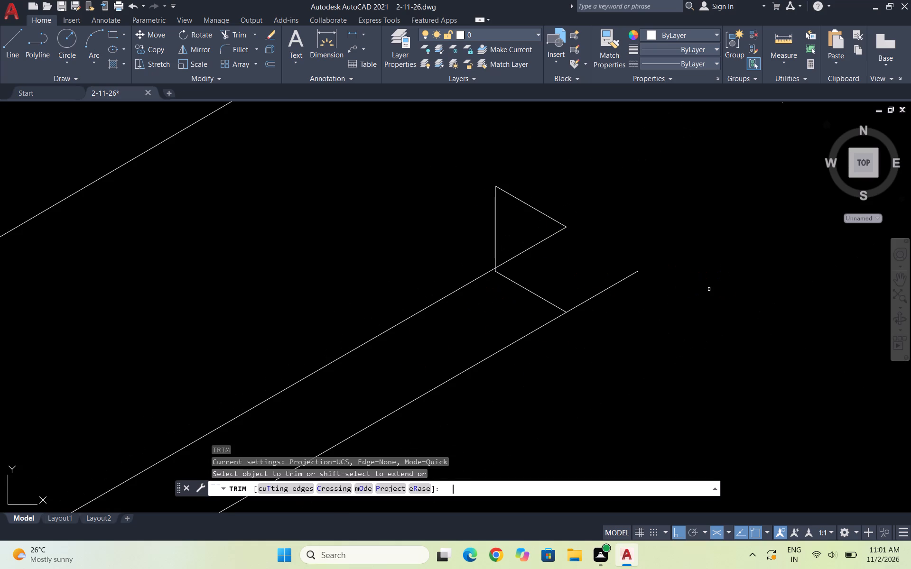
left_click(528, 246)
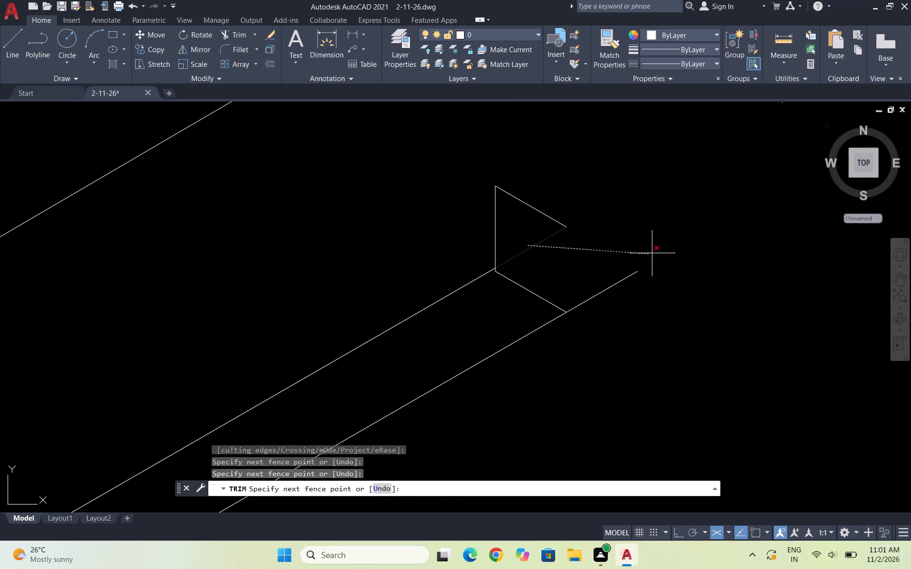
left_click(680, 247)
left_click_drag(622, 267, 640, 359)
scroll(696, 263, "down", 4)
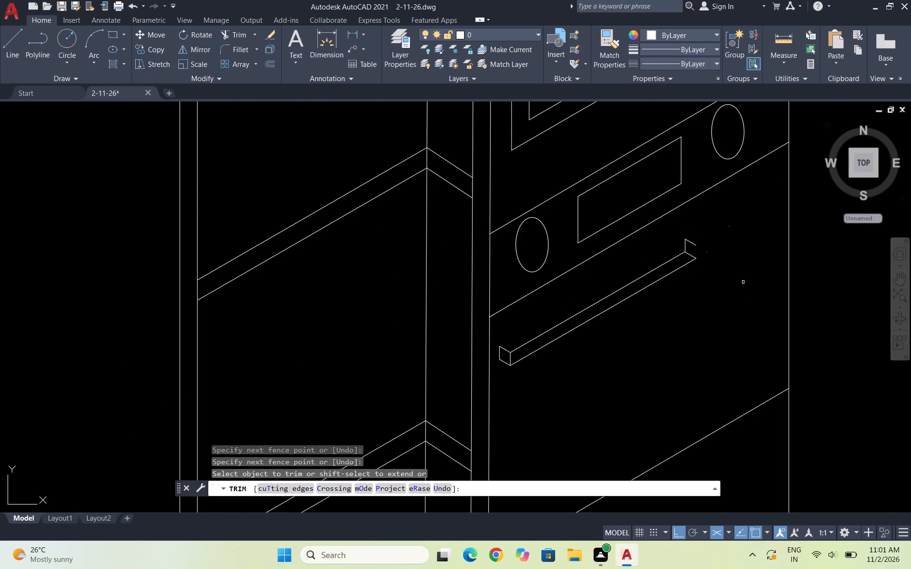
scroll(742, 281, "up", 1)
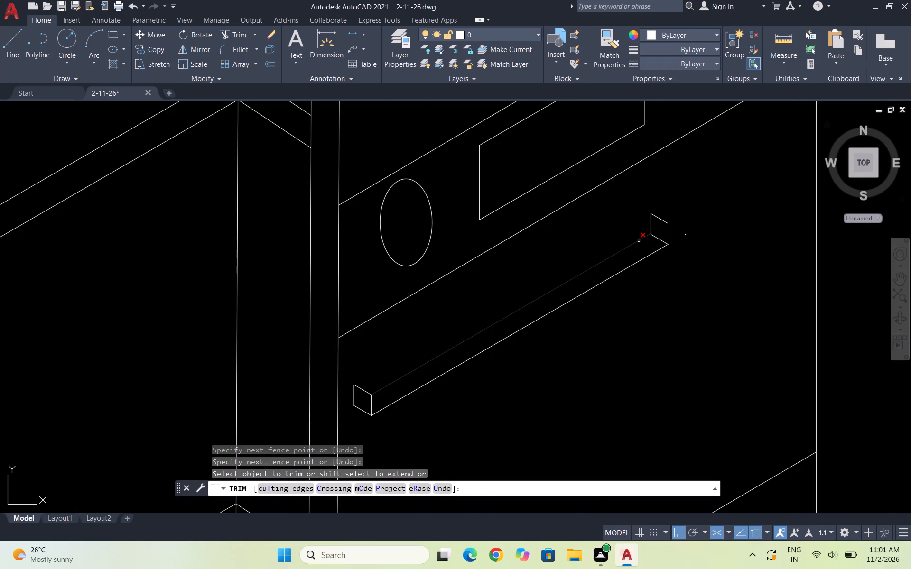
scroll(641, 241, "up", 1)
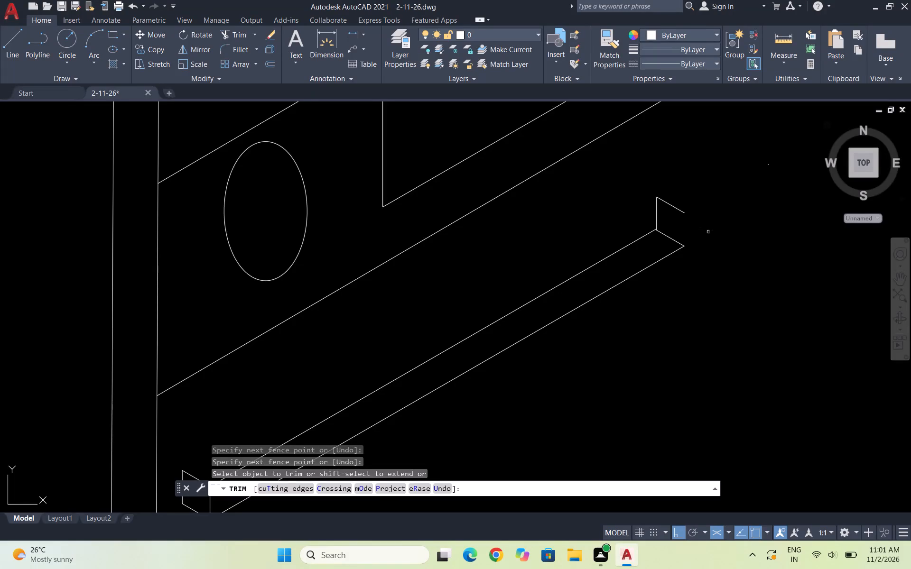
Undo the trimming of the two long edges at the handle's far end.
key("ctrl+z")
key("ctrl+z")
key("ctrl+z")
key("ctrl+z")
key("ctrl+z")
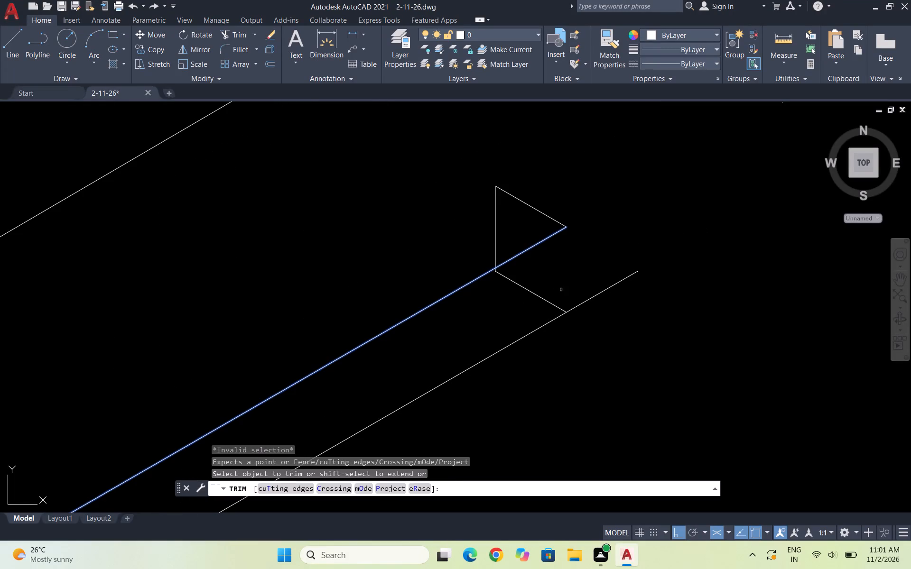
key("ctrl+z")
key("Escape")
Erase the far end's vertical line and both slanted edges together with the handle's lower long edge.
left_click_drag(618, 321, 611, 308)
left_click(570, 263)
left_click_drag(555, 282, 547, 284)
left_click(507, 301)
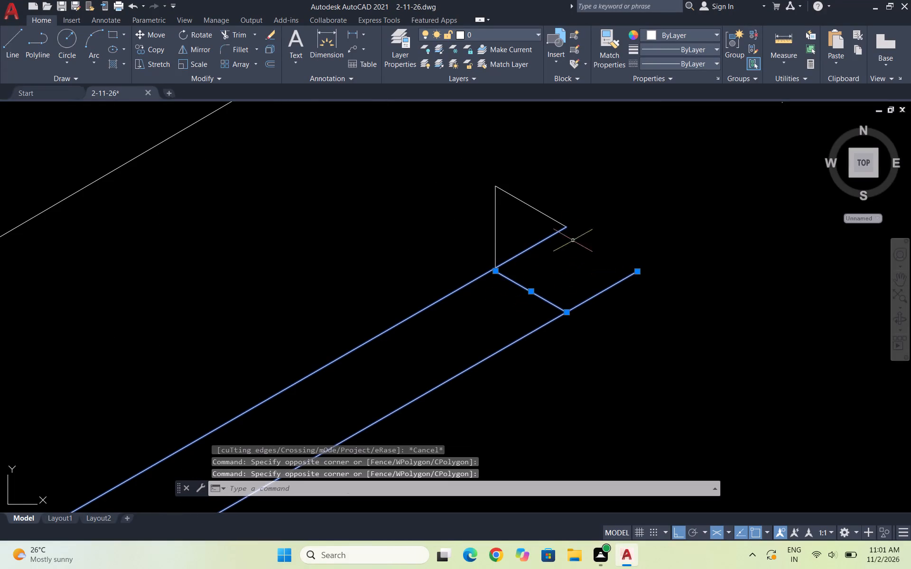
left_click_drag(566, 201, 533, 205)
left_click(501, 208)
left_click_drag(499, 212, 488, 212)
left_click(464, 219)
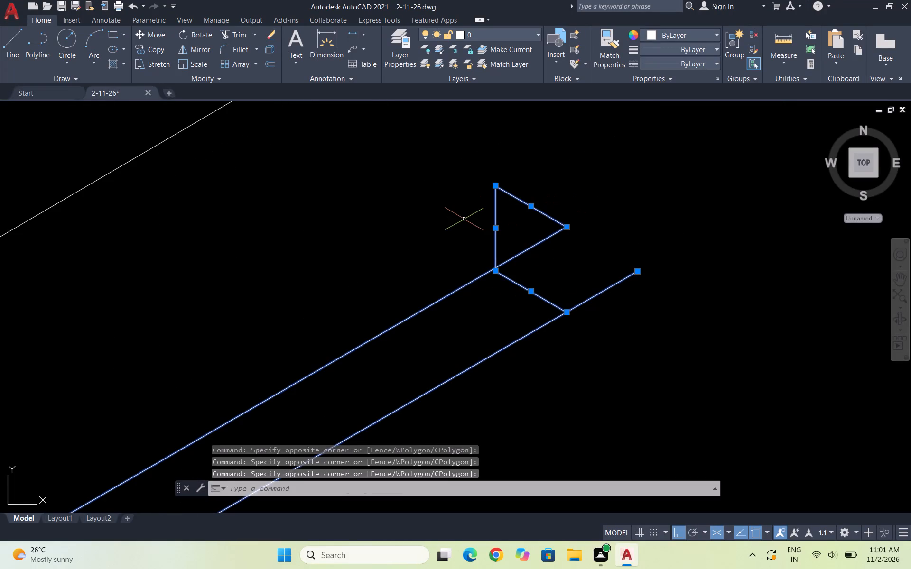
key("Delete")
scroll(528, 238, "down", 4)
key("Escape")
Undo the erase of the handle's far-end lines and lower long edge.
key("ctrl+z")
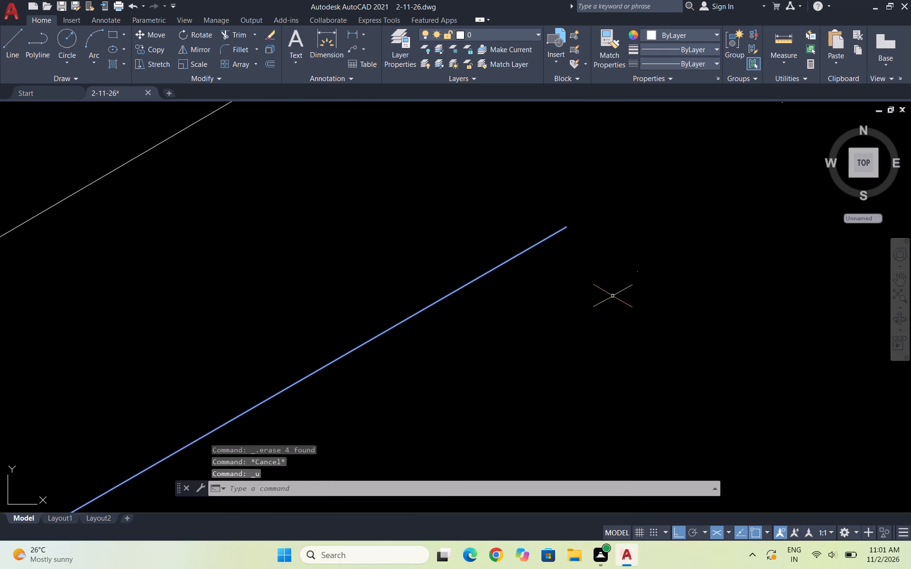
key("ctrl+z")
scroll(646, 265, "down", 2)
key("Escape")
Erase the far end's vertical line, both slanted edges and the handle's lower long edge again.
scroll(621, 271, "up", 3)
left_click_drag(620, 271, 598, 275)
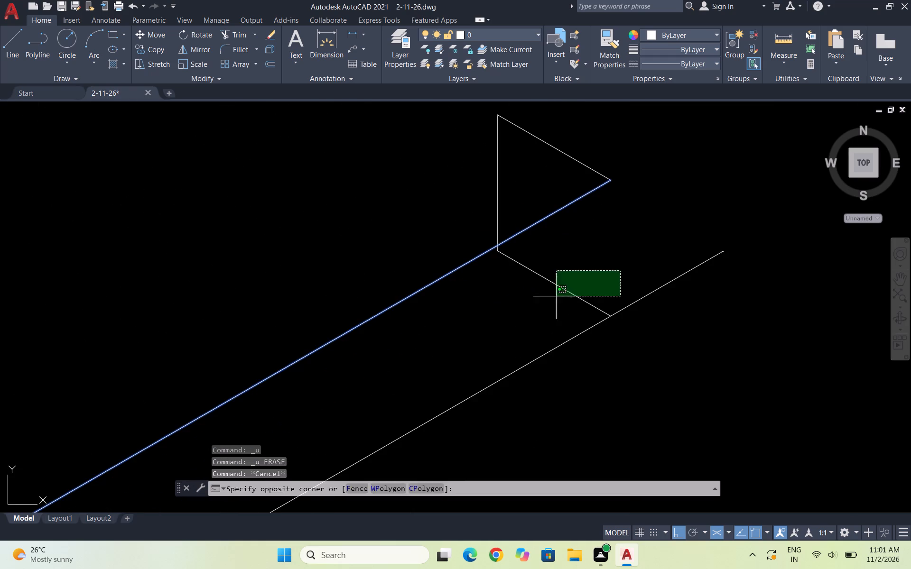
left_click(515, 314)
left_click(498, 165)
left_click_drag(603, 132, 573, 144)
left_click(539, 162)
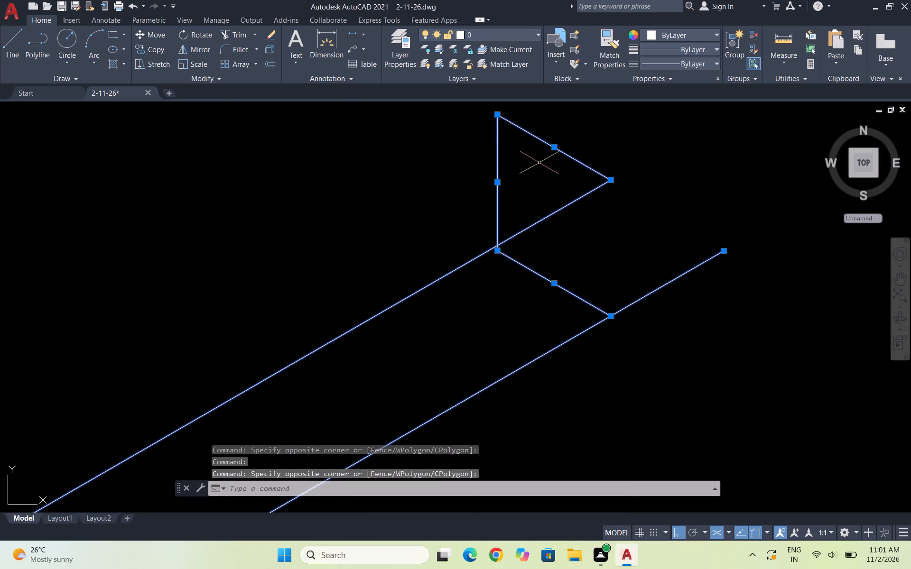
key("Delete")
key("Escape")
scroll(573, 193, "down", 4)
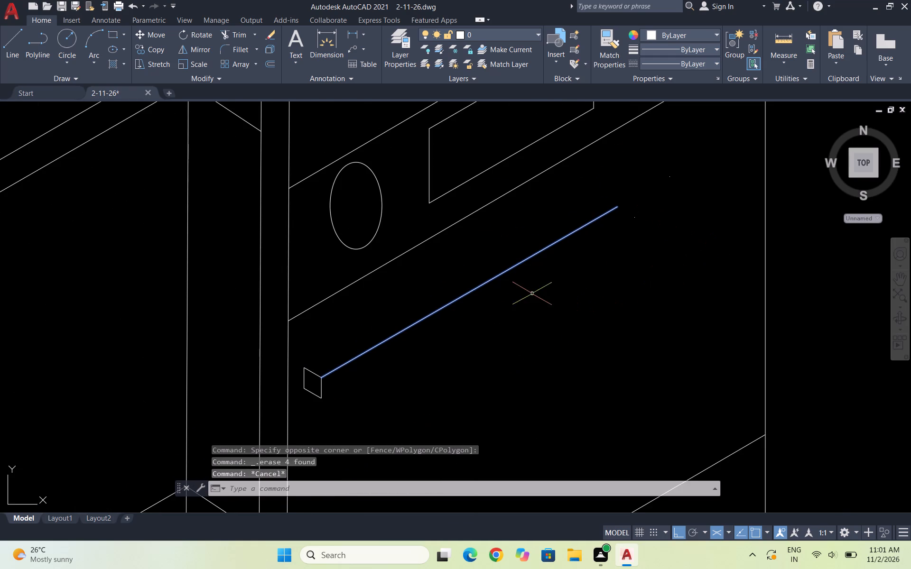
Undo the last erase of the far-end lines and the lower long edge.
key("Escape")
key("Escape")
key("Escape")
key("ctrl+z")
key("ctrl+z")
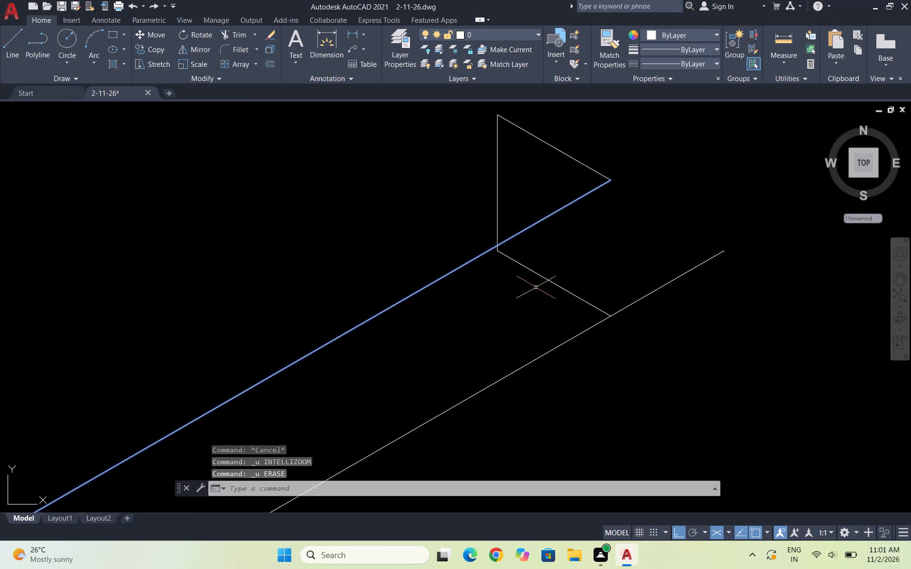
Erase only the far end's vertical line and its upper and lower slanted edges, keeping both long edges of the handle.
left_click(548, 286)
left_click(532, 295)
left_click_drag(595, 255, 544, 283)
left_click(511, 293)
left_click_drag(590, 126, 526, 139)
left_click(396, 159)
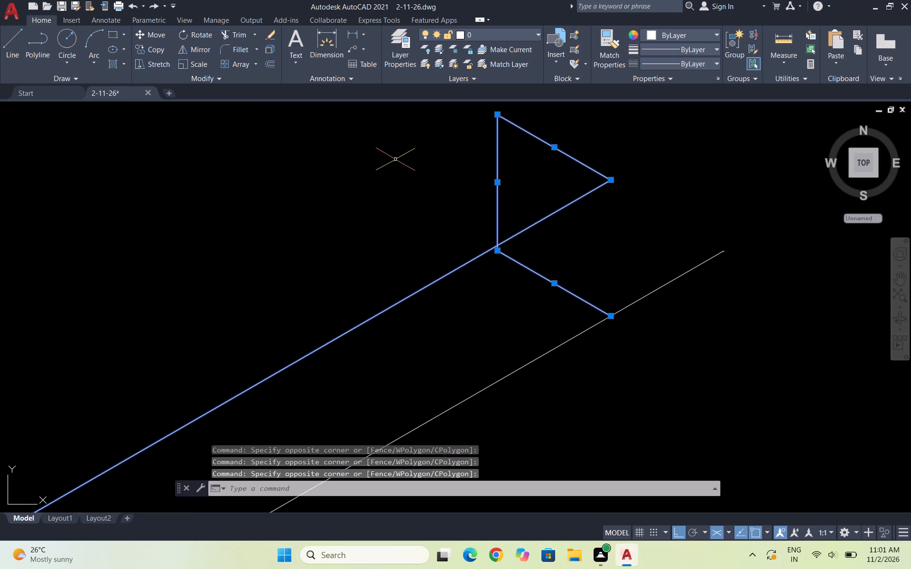
left_click_drag(418, 330, 403, 320, "shift")
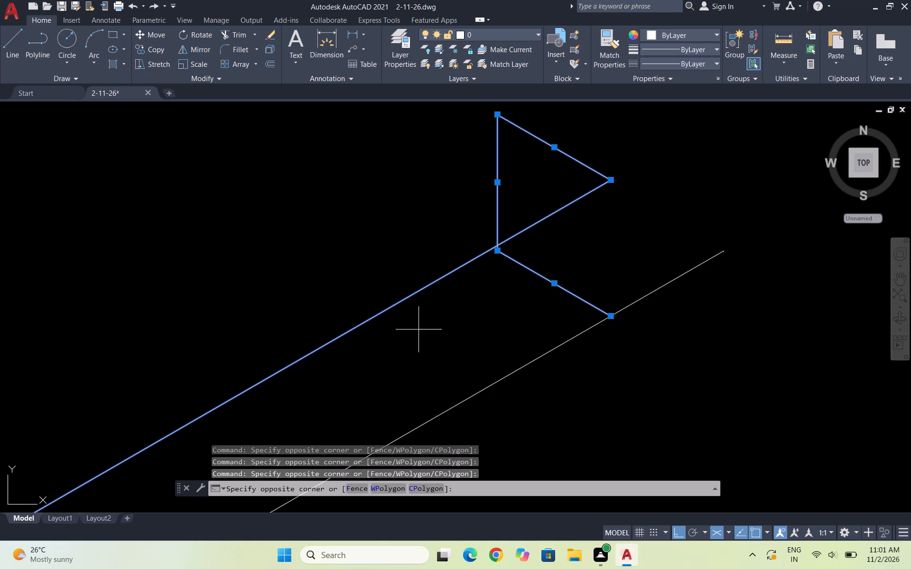
left_click_drag(403, 320, 325, 275, "shift")
left_click(307, 263, "shift")
scroll(491, 296, "down", 4)
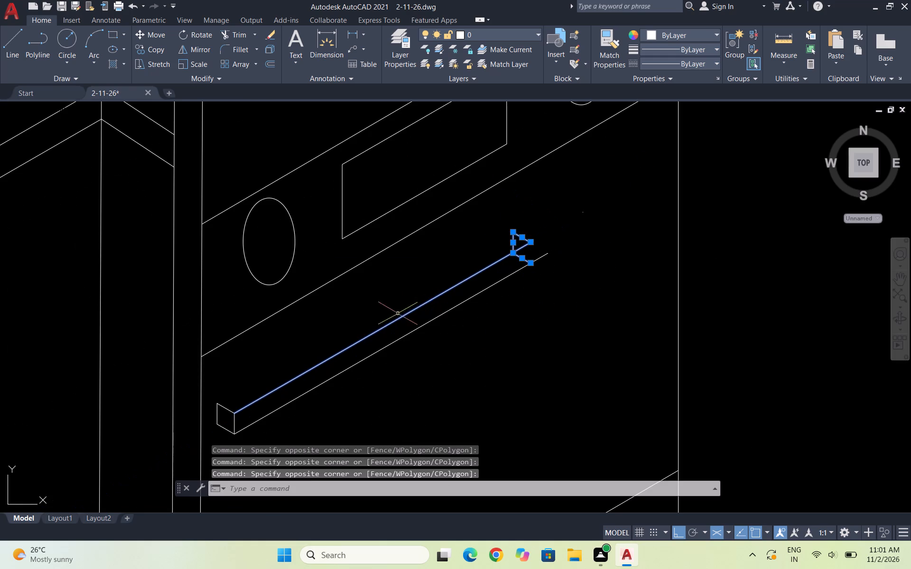
left_click(405, 323, "shift")
left_click(347, 300, "shift")
key("Delete")
key("Escape")
key("Escape")
key("Escape")
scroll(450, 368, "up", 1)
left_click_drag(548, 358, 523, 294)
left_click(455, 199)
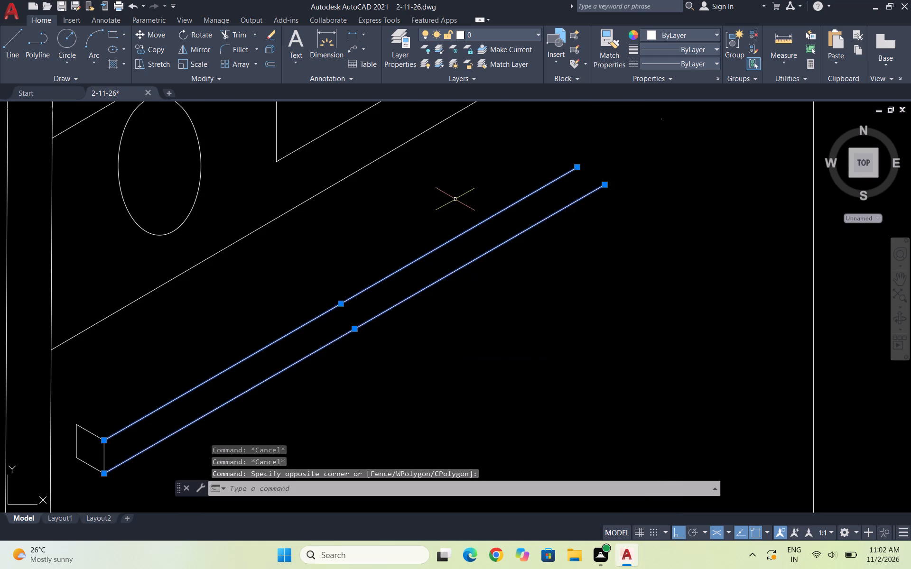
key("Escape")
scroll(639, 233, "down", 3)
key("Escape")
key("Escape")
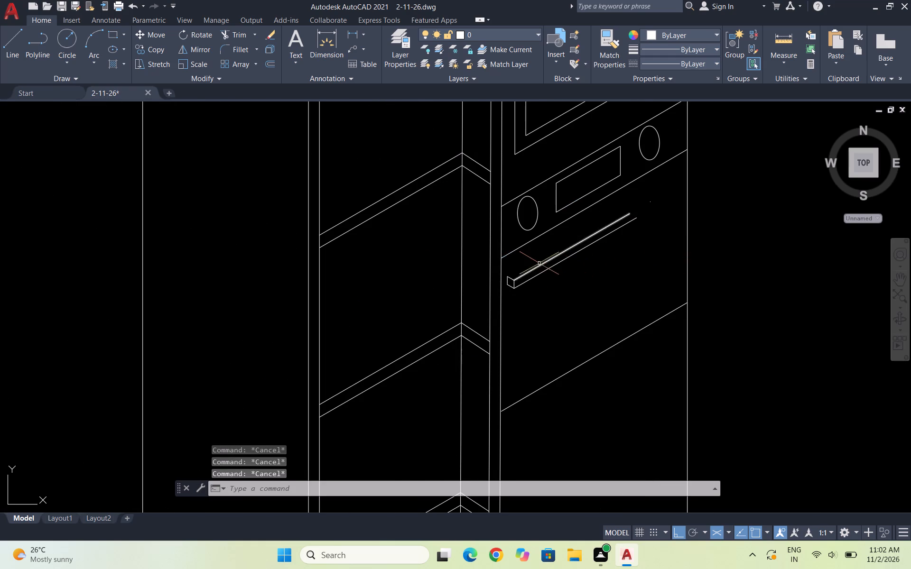
Move the near end's vertical line between the two long edges from its top endpoint to the upper long edge's far endpoint.
scroll(539, 263, "up", 2)
scroll(477, 299, "up", 2)
left_click(470, 339)
left_click(458, 330)
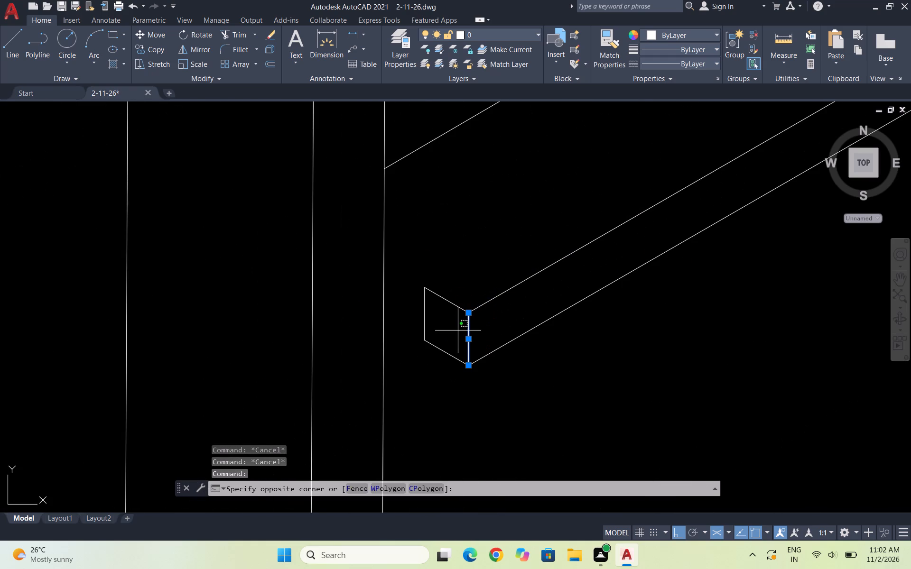
key("m")
key("Return")
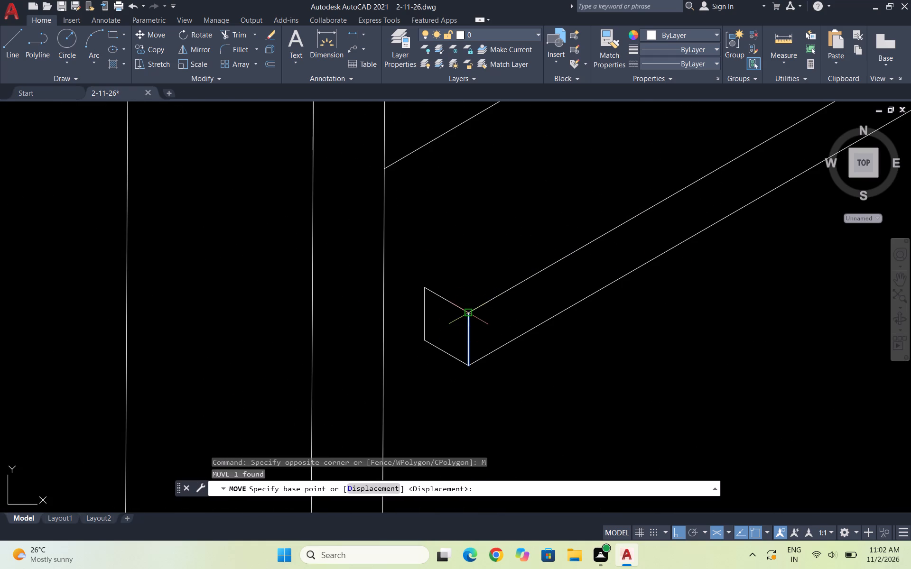
left_click(466, 310)
scroll(465, 310, "up", 1)
scroll(447, 304, "down", 4)
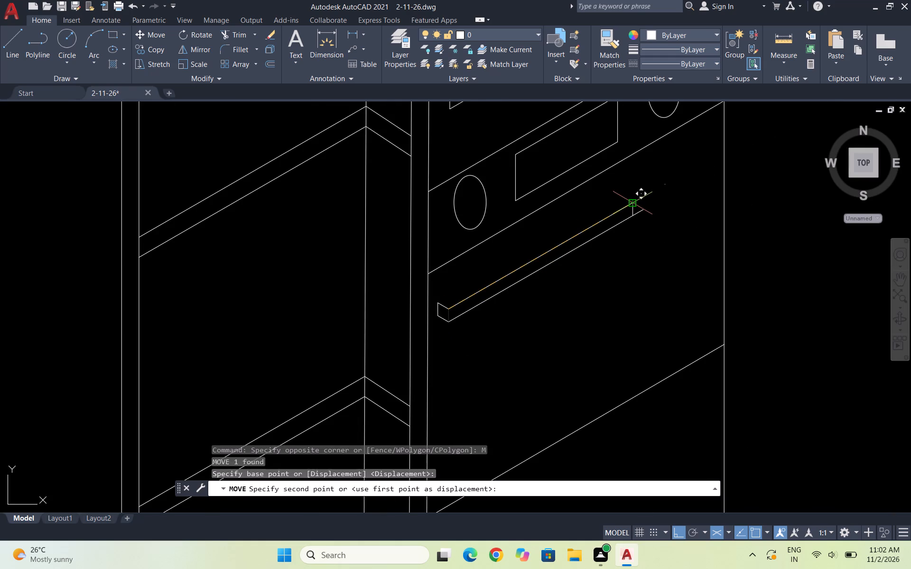
left_click(635, 205)
key("Escape")
Trim the part of the lower long edge that projects past the moved vertical line at the far end.
scroll(636, 209, "up", 3)
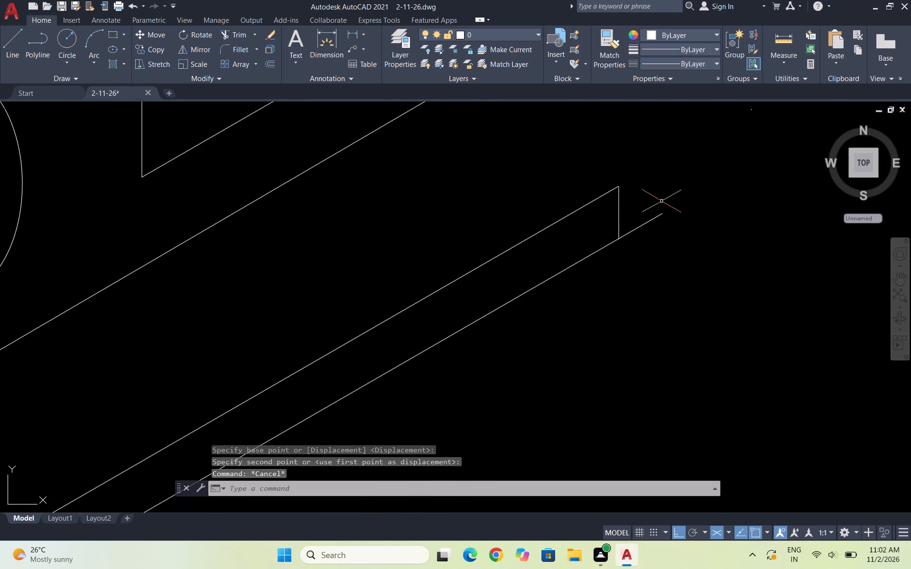
type("TR")
key("Return")
left_click_drag(649, 226, 647, 245)
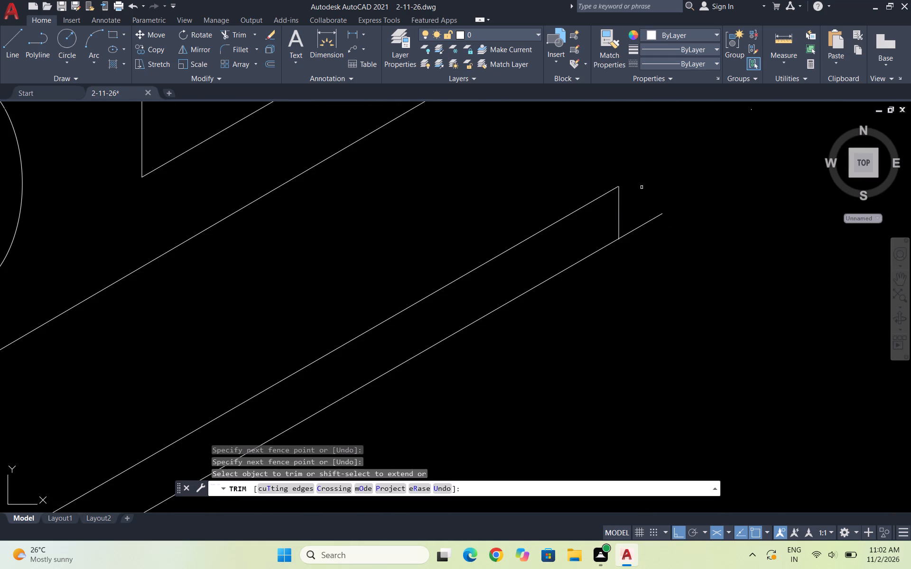
left_click_drag(654, 198, 653, 233)
scroll(660, 220, "down", 4)
key("Escape")
key("Escape")
key("Escape")
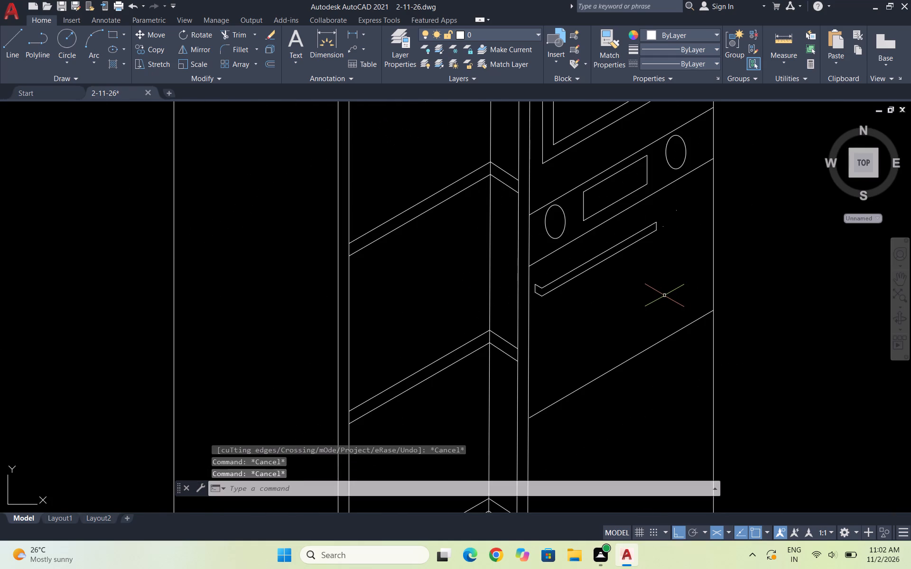
Copy the near end's lower slanted edge from its long-edge corner to the bottom endpoint of the far vertical line.
scroll(546, 282, "up", 1)
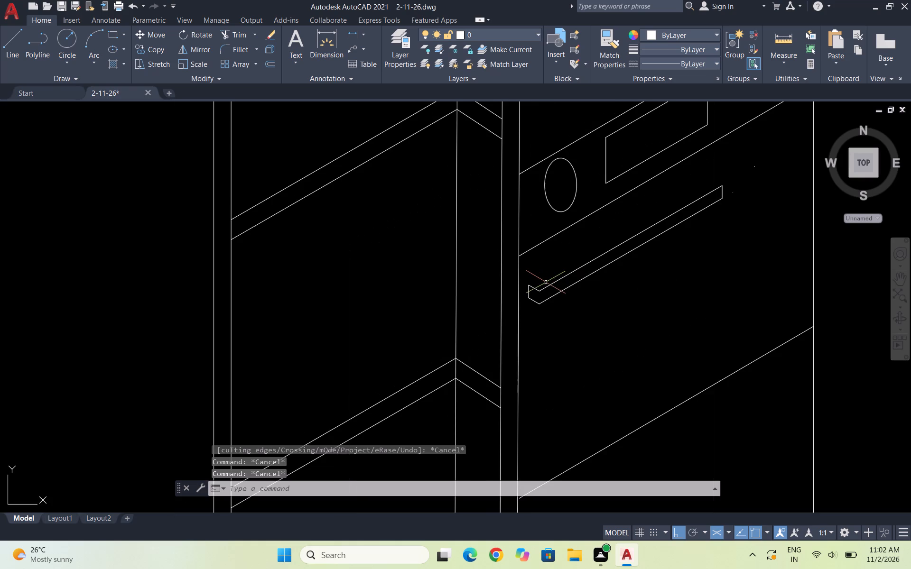
scroll(536, 289, "up", 3)
left_click(520, 329)
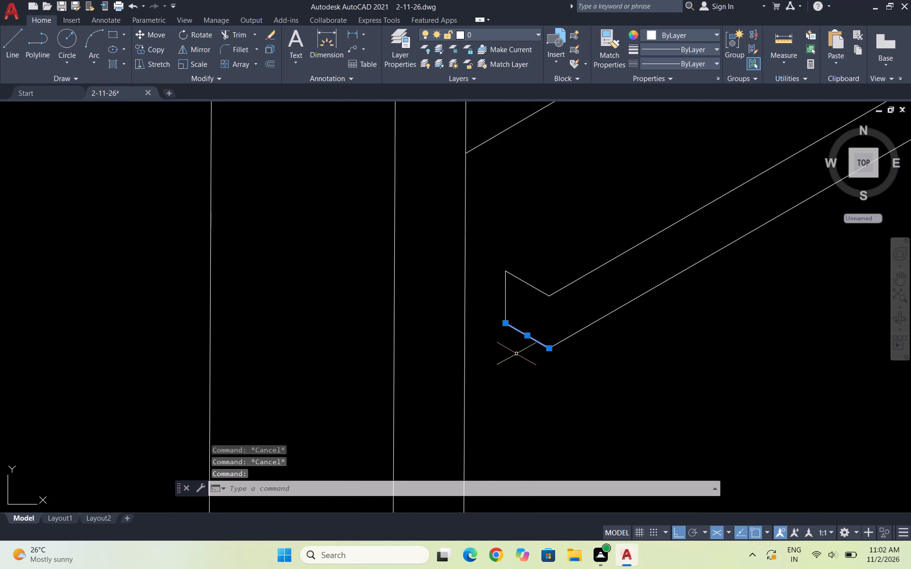
type("CO")
key("Return")
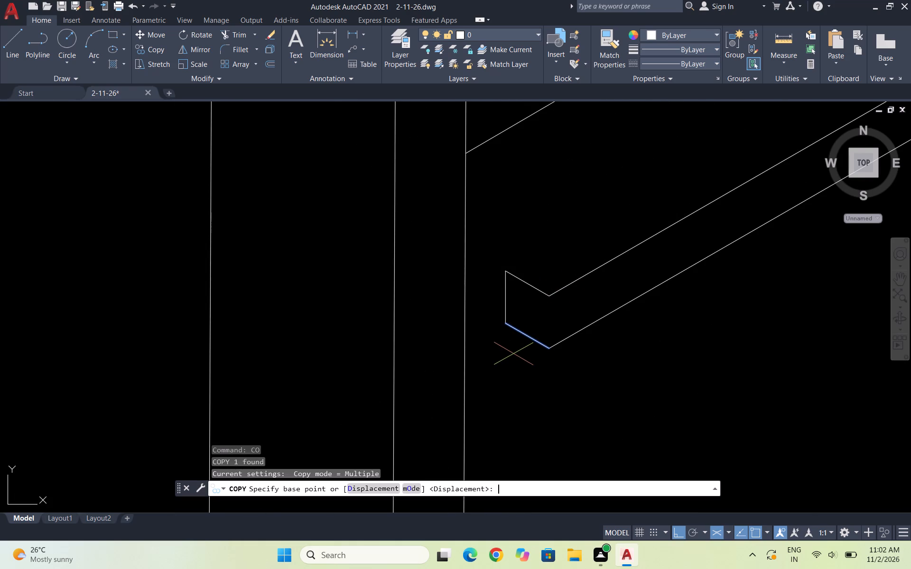
left_click(552, 349)
scroll(539, 351, "down", 2)
scroll(707, 256, "down", 1)
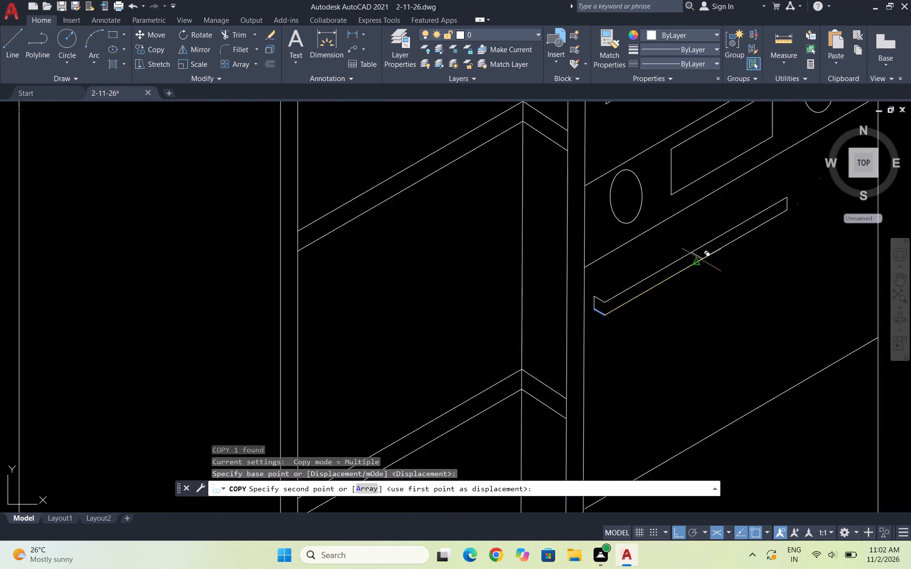
scroll(698, 261, "down", 1)
scroll(754, 237, "up", 4)
left_click(769, 175)
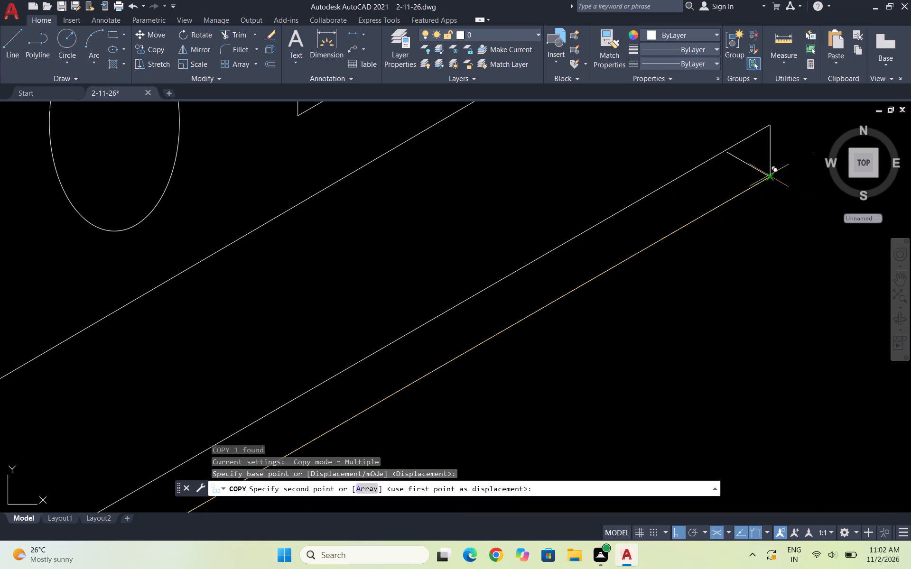
key("Escape")
Copy the near end's upper slanted edge from its long-edge corner to the top endpoint of the far vertical line.
scroll(803, 246, "down", 4)
scroll(706, 296, "up", 5)
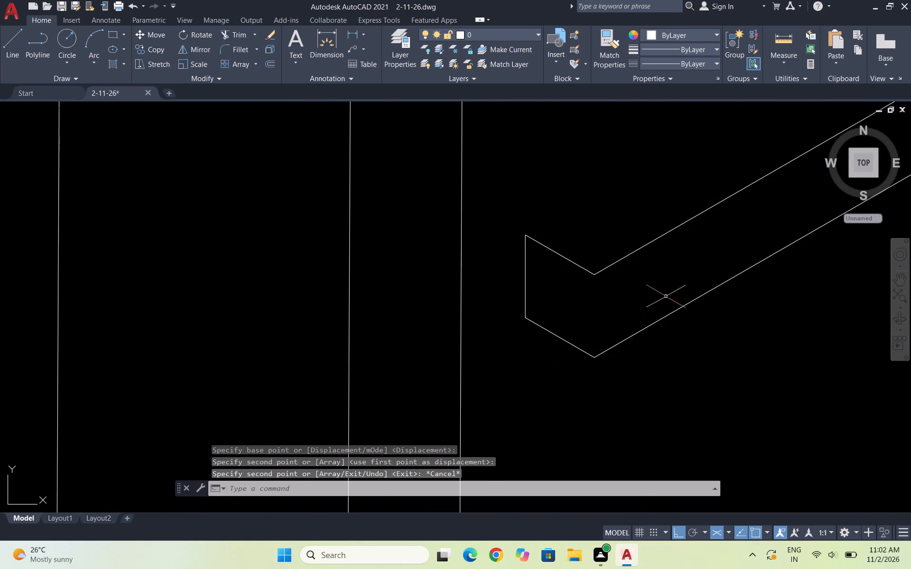
key("Escape")
left_click_drag(568, 276, 565, 267)
left_click(555, 246)
type("CO")
key("Return")
left_click(594, 276)
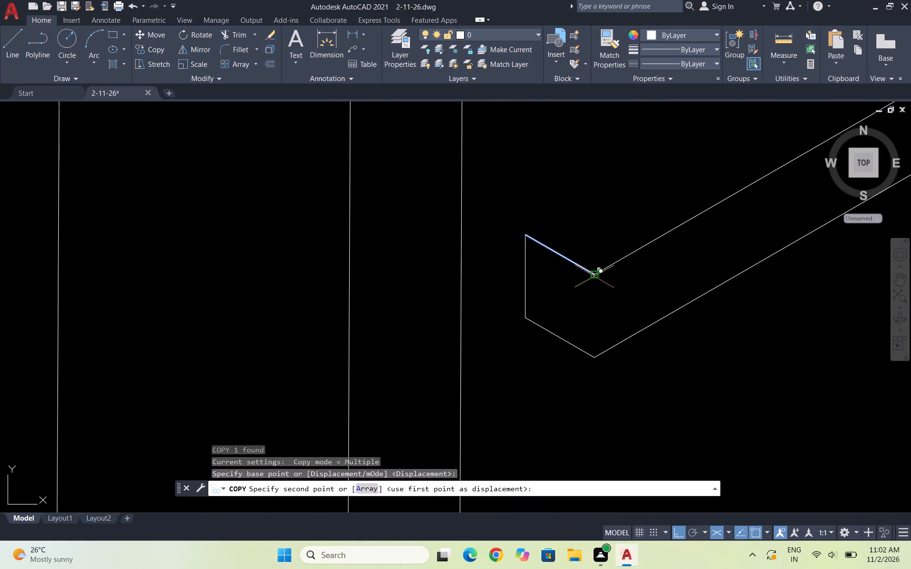
scroll(568, 287, "down", 4)
scroll(743, 184, "up", 4)
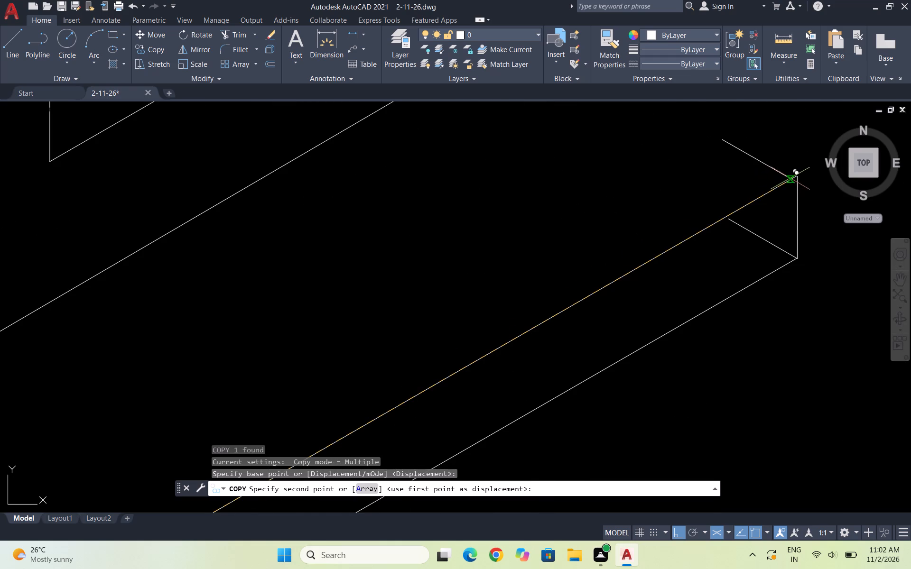
left_click(796, 177)
key("Escape")
scroll(804, 189, "down", 2)
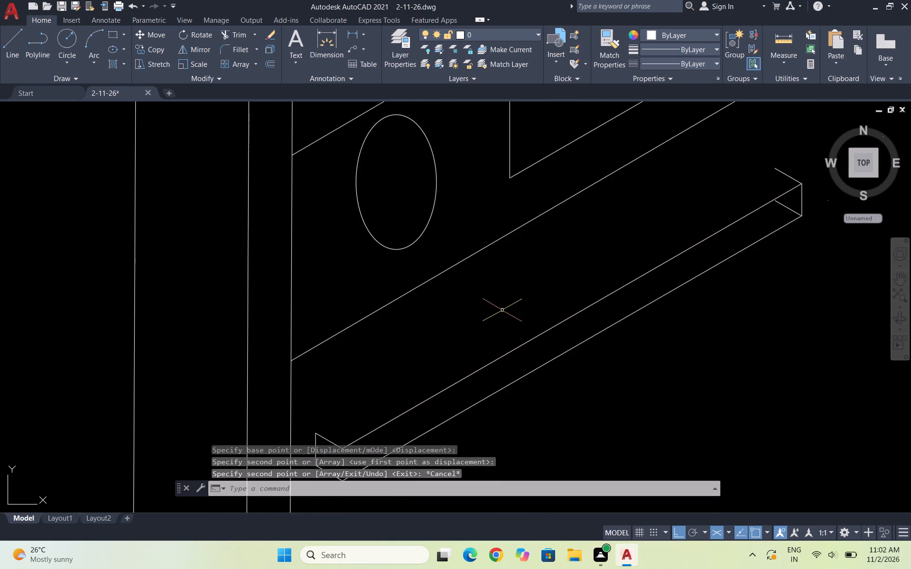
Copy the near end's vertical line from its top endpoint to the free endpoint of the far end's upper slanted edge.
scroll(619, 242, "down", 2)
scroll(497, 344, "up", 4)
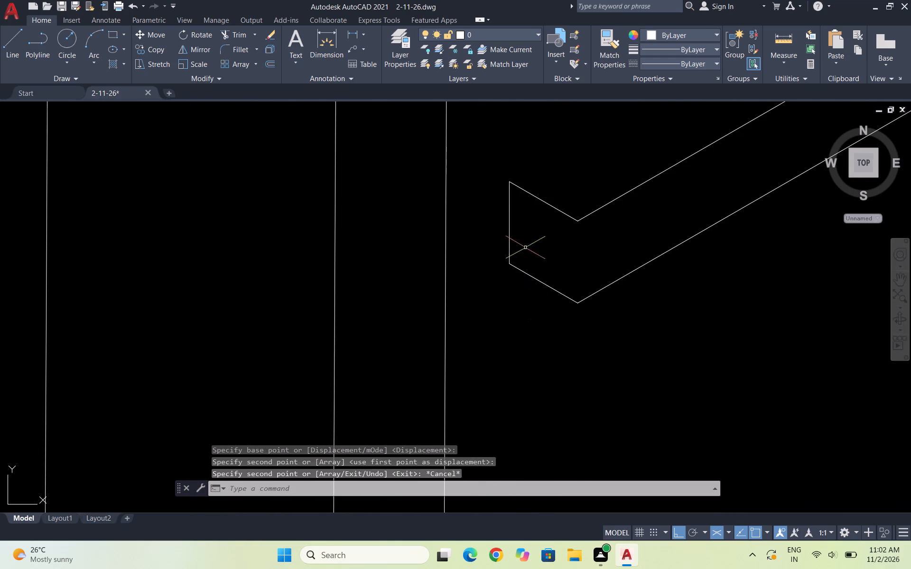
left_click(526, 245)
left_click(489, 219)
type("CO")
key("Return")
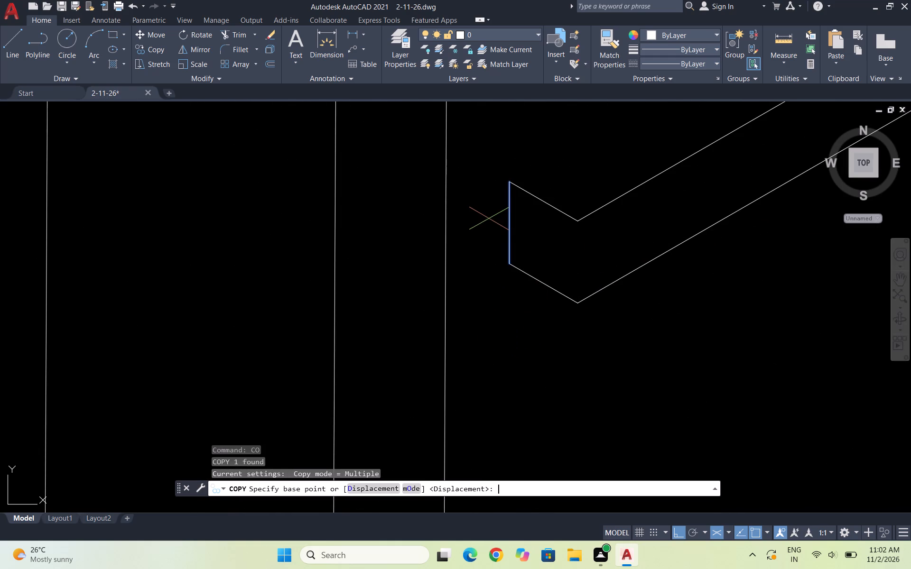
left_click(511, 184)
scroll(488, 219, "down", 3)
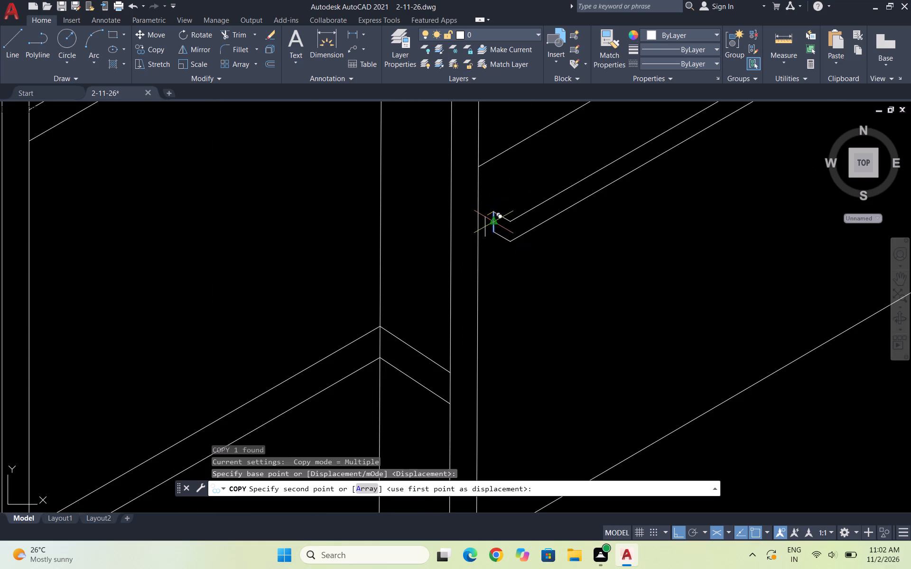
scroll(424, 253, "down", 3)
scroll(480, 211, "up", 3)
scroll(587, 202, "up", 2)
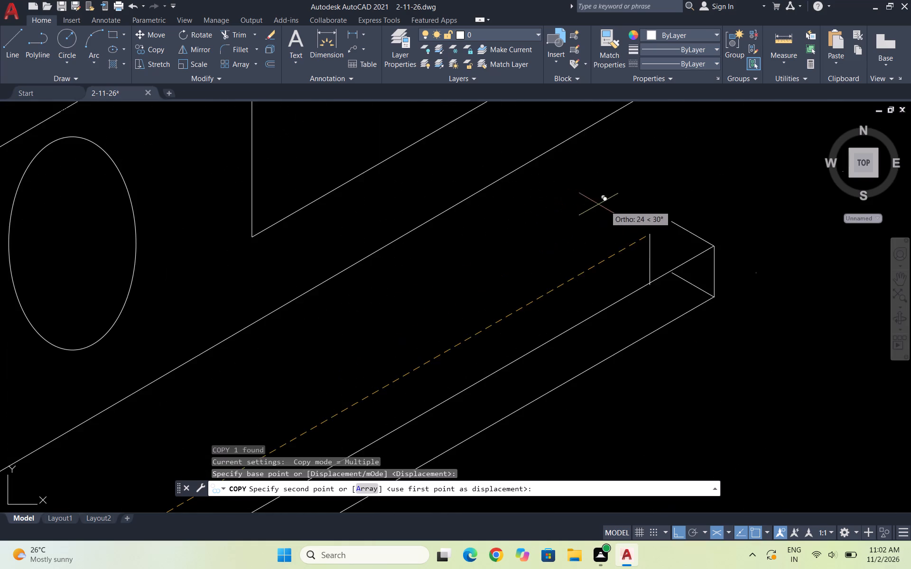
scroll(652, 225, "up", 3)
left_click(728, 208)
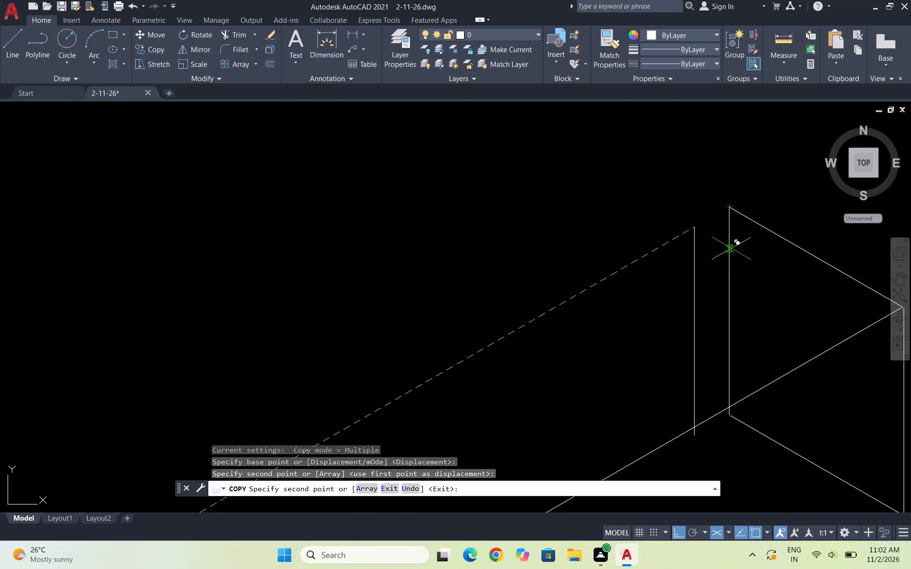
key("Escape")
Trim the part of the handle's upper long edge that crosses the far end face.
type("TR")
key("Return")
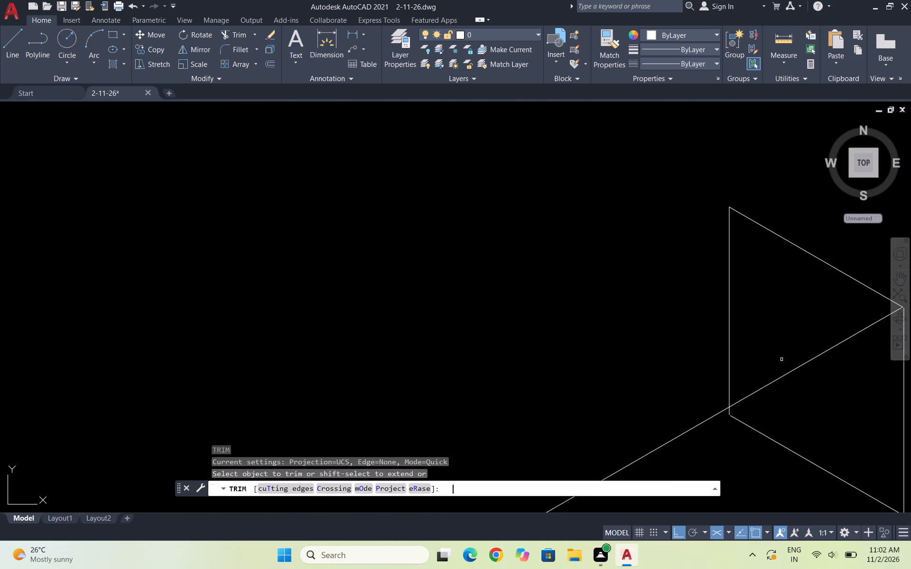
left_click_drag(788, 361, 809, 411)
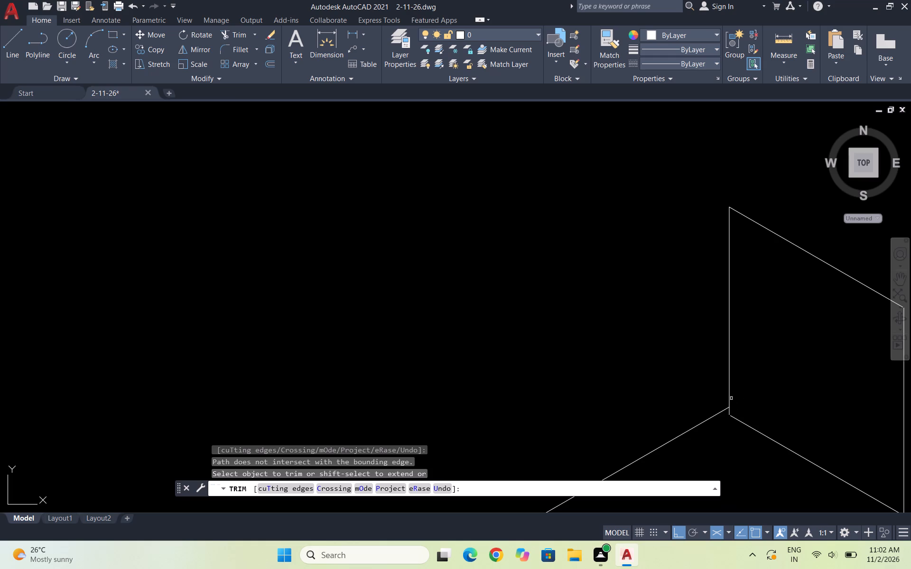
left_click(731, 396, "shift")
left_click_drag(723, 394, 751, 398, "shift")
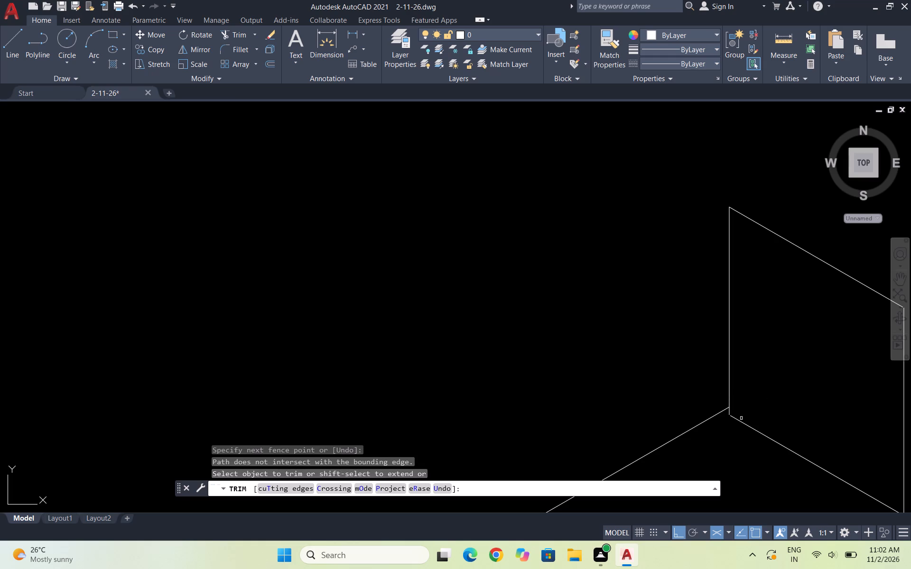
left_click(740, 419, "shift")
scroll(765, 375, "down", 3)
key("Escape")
Erase the four lines forming the handle's far end face.
scroll(787, 353, "down", 3)
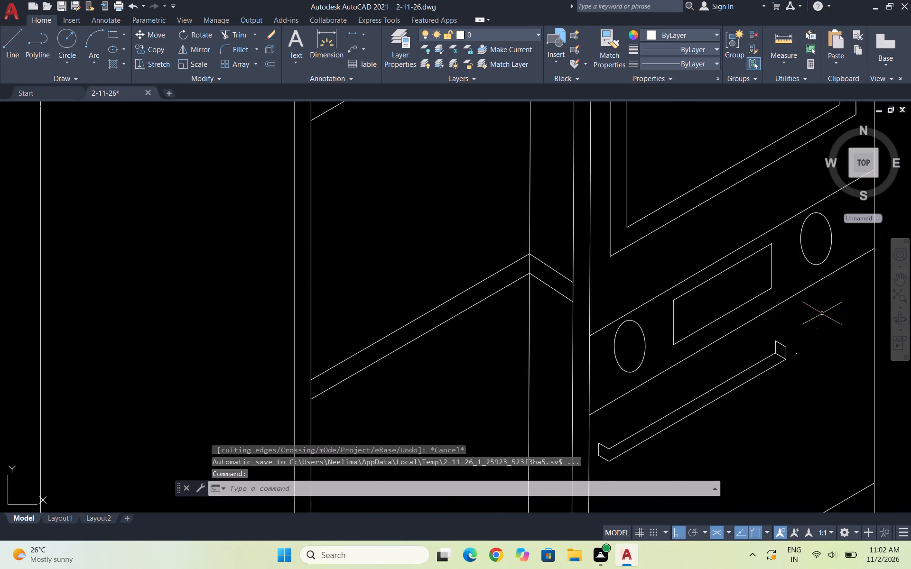
scroll(794, 356, "down", 1)
scroll(796, 381, "up", 3)
scroll(777, 276, "up", 4)
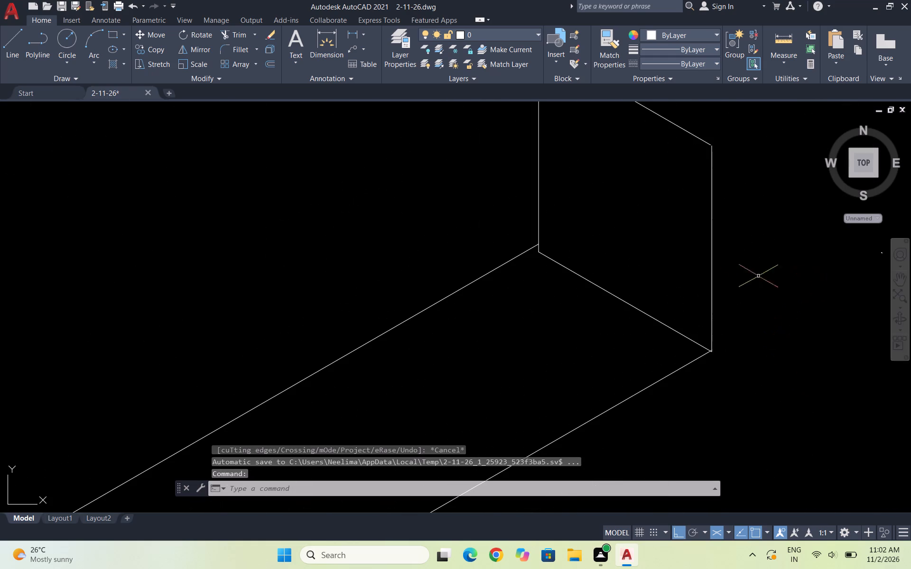
left_click(627, 270)
left_click(559, 325)
left_click(726, 234)
left_click(666, 202)
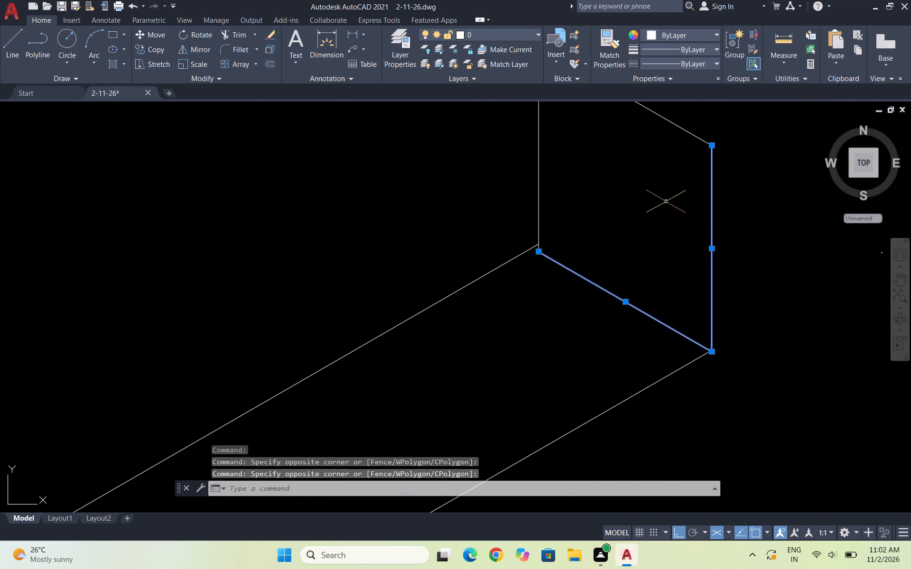
scroll(685, 211, "down", 2)
left_click(670, 148)
left_click(598, 178)
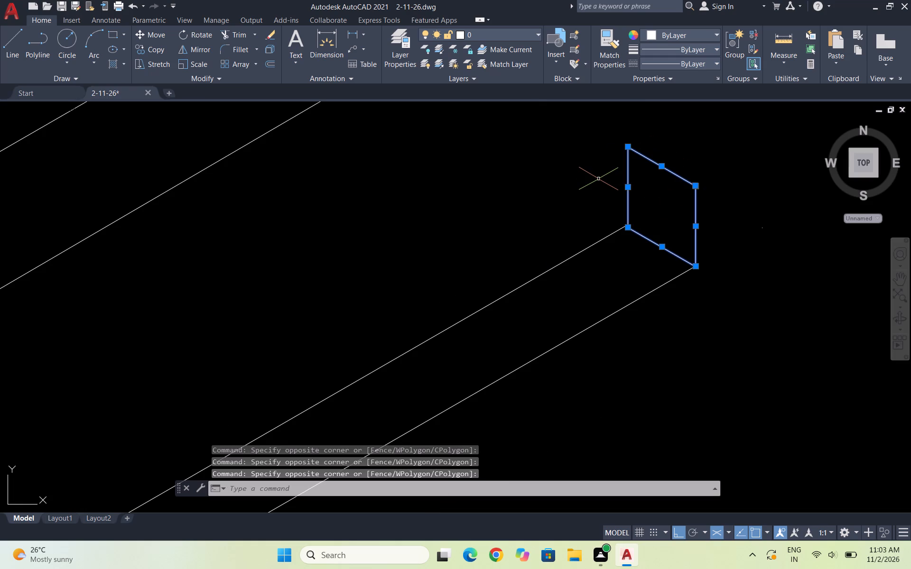
key("Delete")
key("Escape")
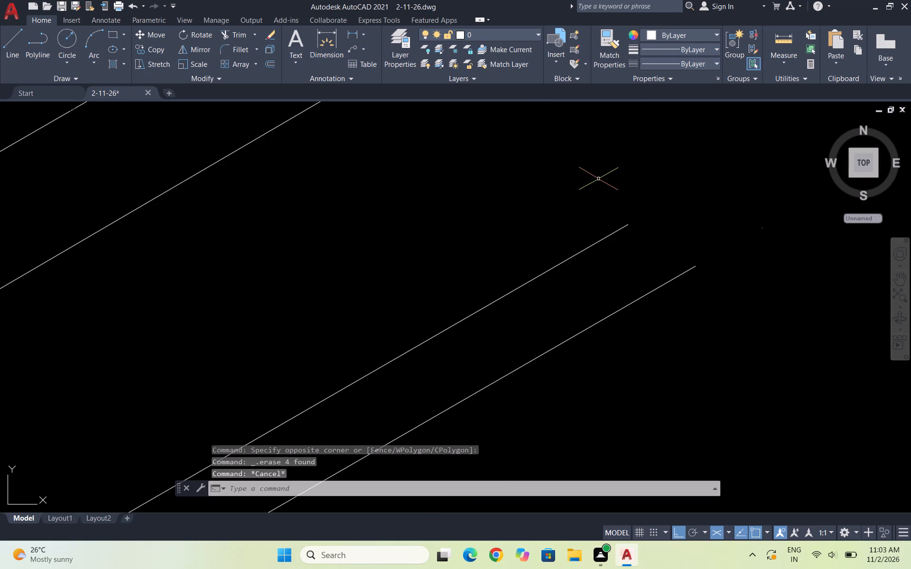
key("Escape")
key("Escape")
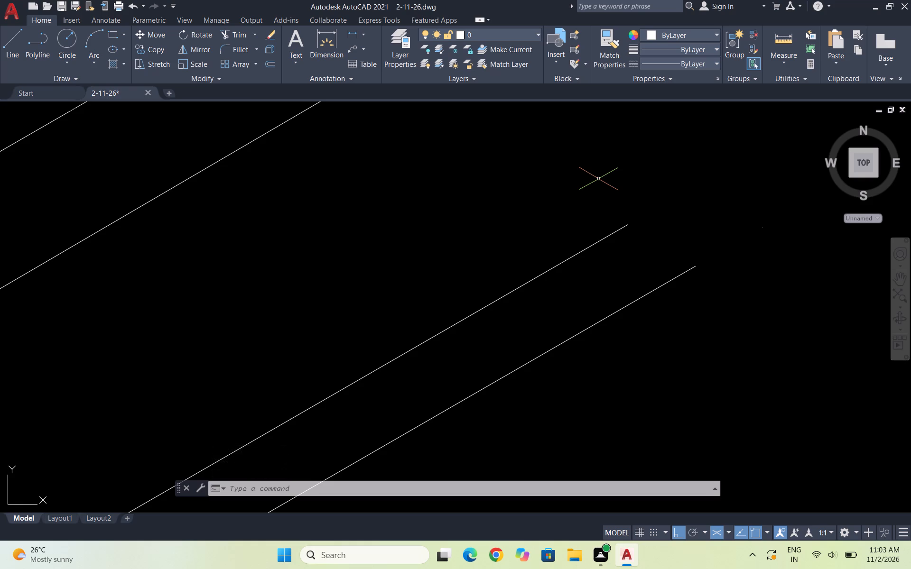
Draw a 30° line about 26 units long below the handle as the top edge of a new front panel.
scroll(625, 105, "down", 2)
scroll(622, 153, "down", 1)
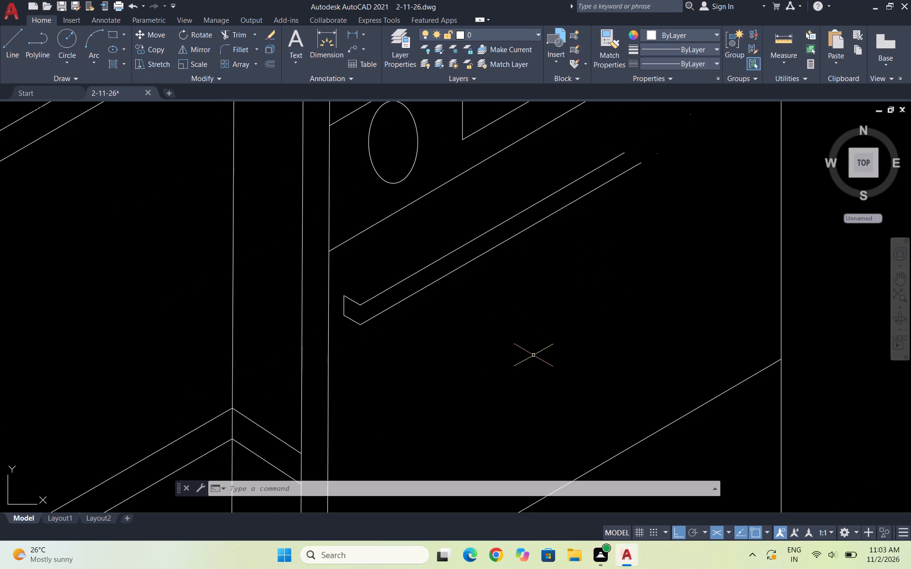
key("Escape")
key("Escape")
key("l")
key("Return")
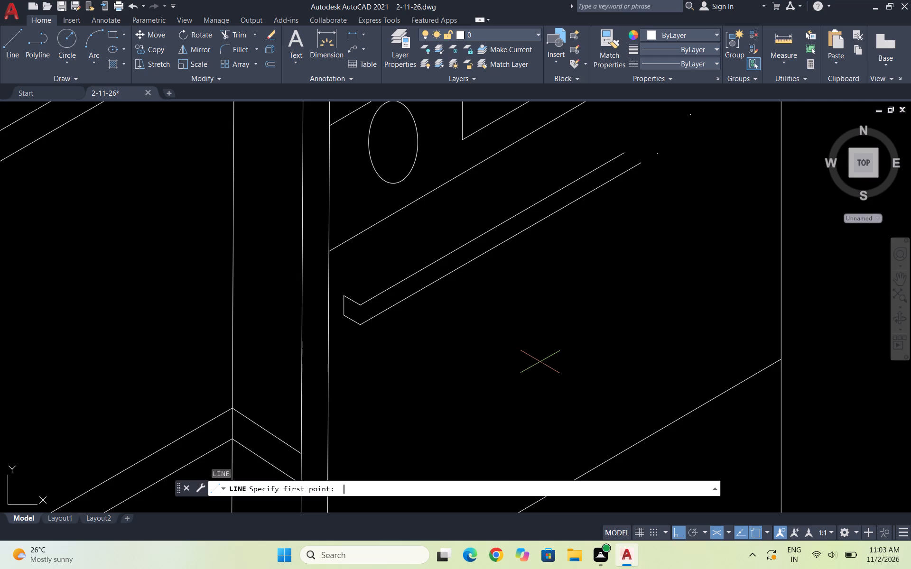
scroll(507, 384, "up", 1)
left_click(346, 310)
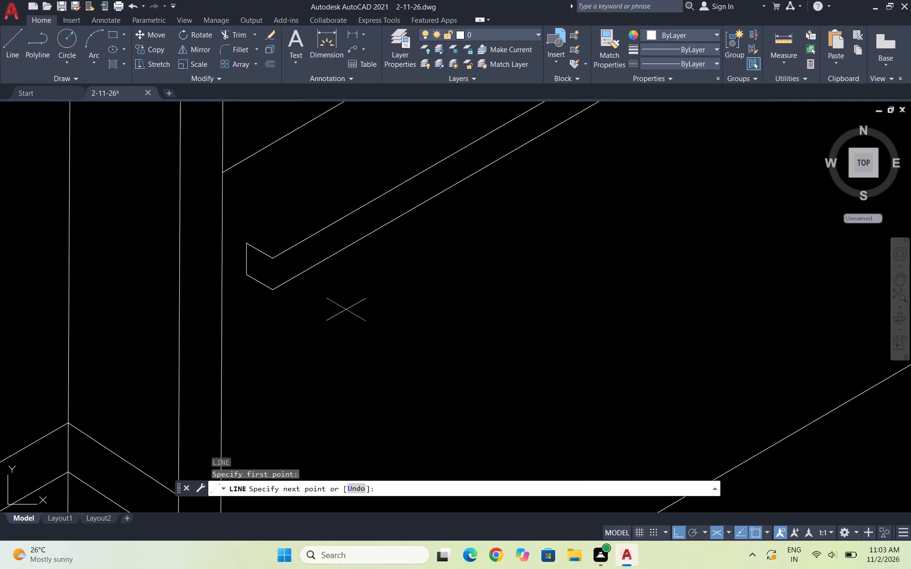
scroll(341, 303, "down", 4)
scroll(437, 253, "up", 4)
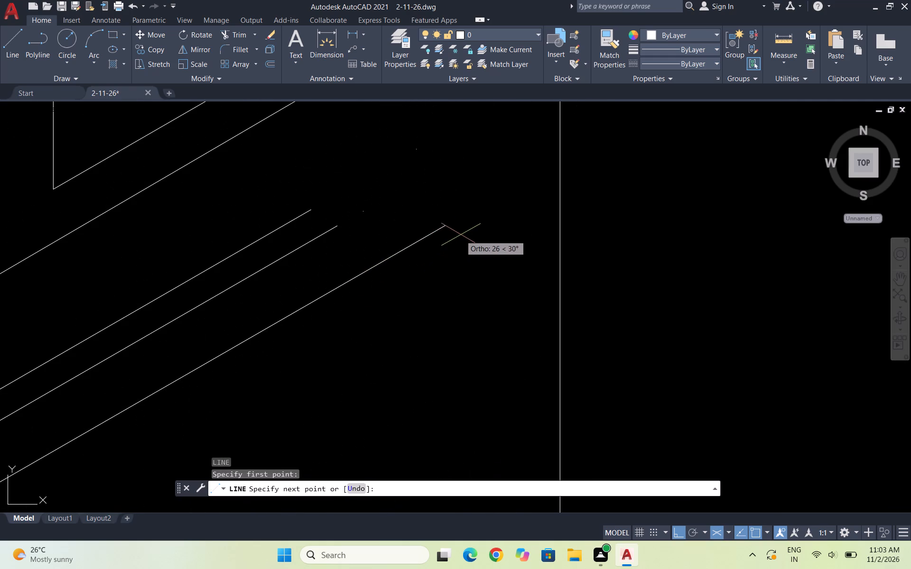
left_click(466, 229)
Switch to the right isoplane and draw a vertical line about 15 units down from the panel top edge's far end.
scroll(472, 241, "down", 3)
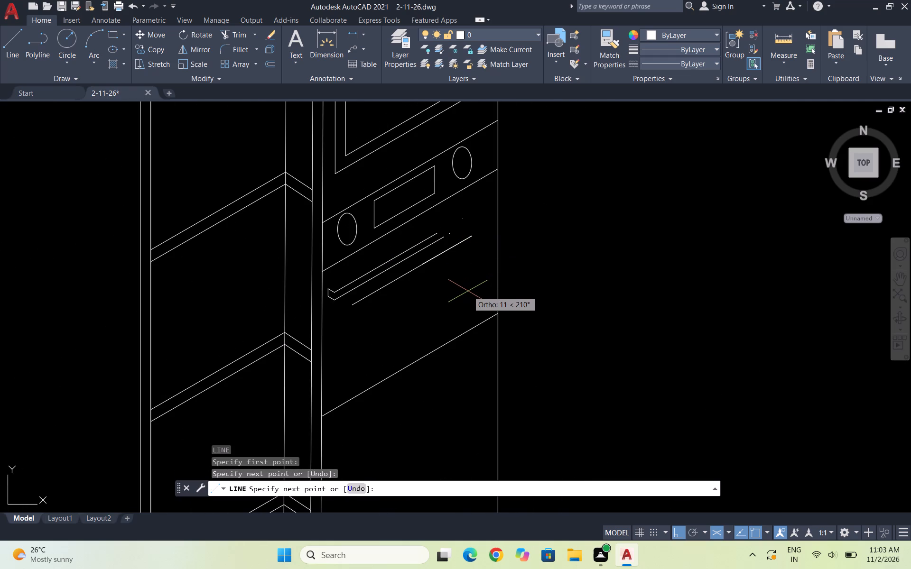
key("F5")
scroll(465, 291, "up", 2)
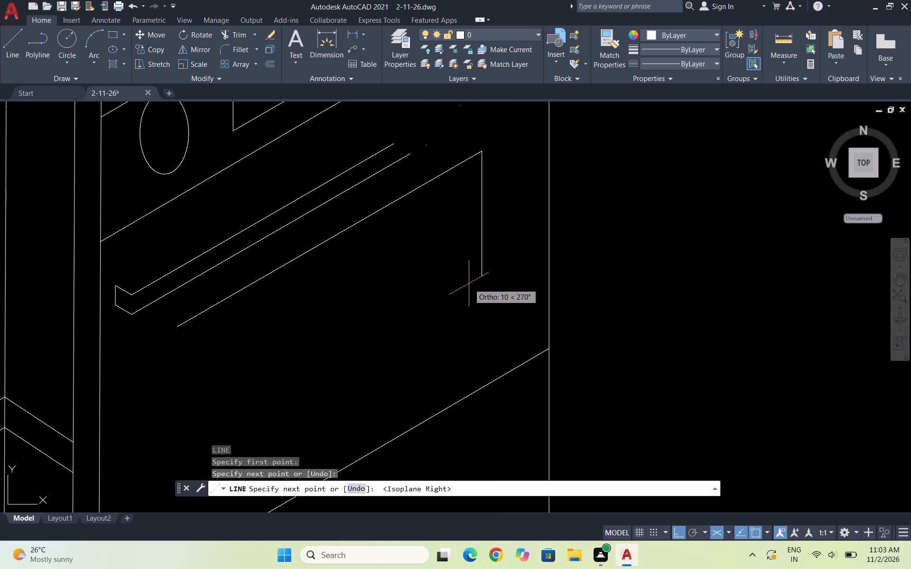
left_click(481, 343)
key("Escape")
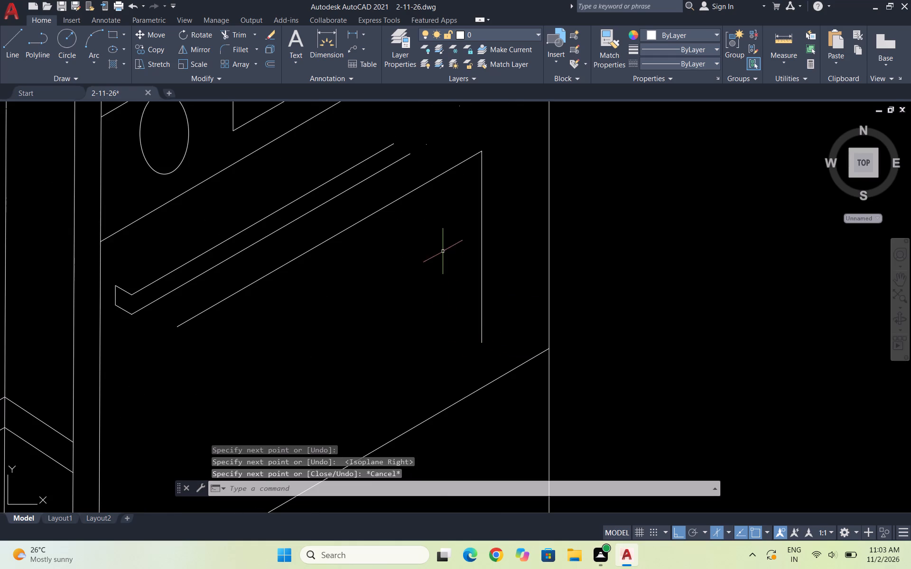
Copy the panel's top edge from its far endpoint to the bottom endpoint of the vertical line.
left_click_drag(443, 251, 440, 238)
left_click(402, 179)
type("CO")
key("Return")
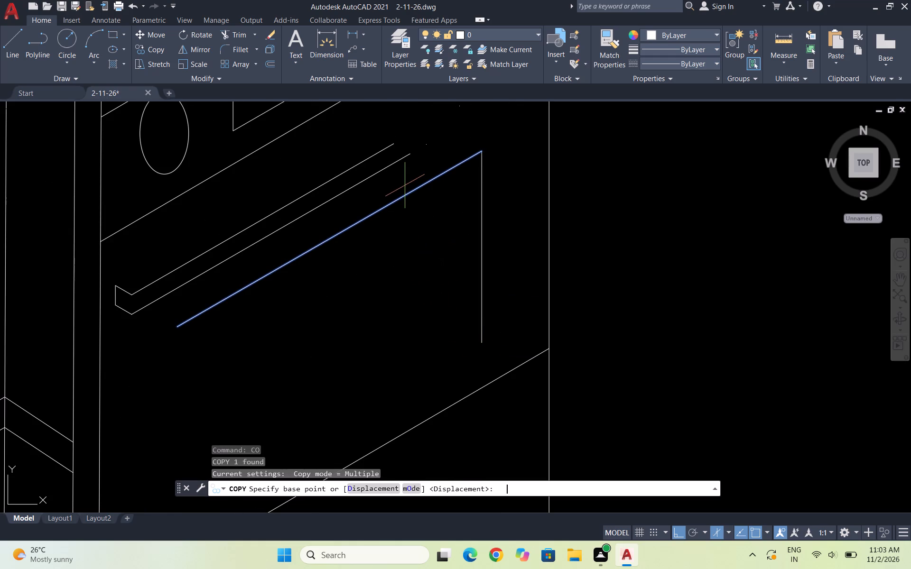
left_click(484, 149)
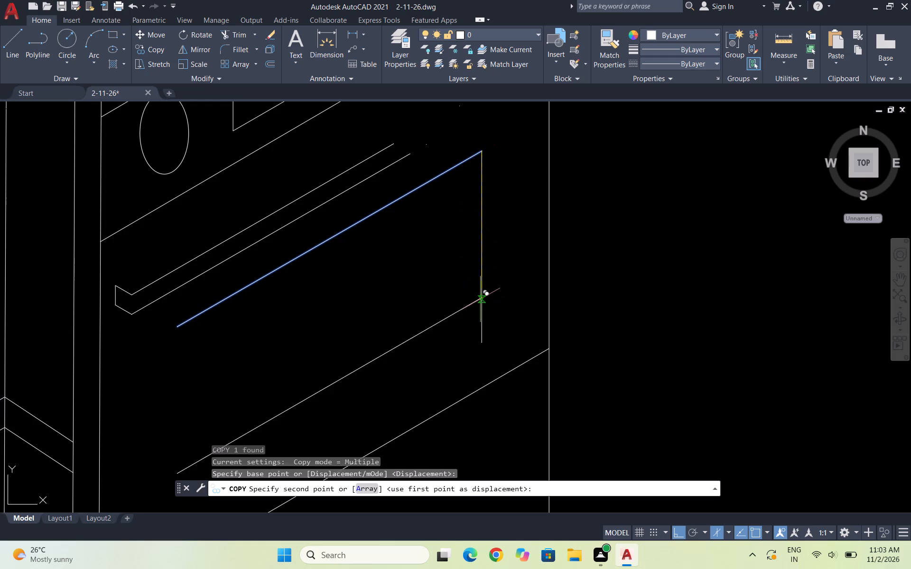
left_click(479, 344)
key("Escape")
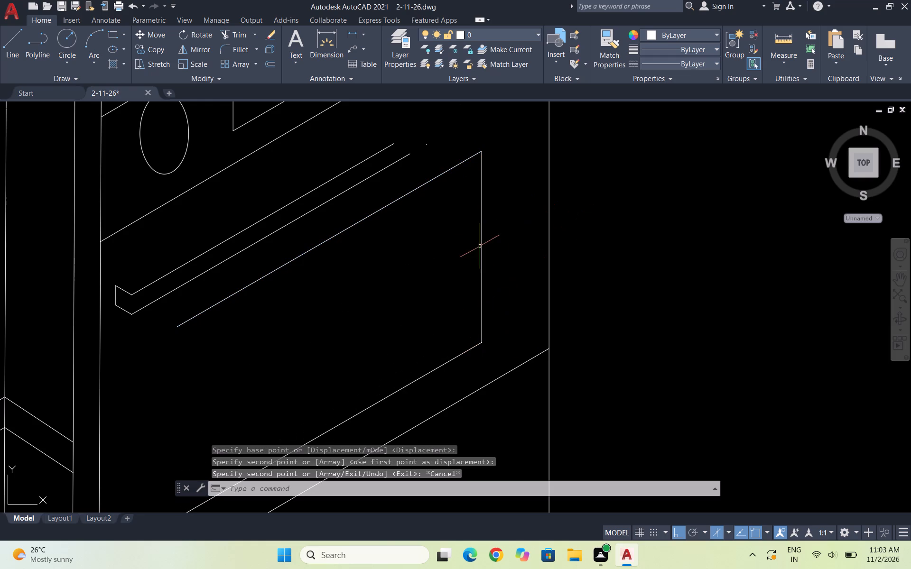
Close the panel outline with a vertical line joining the near endpoints of its top and bottom edges.
scroll(530, 181, "down", 1)
key("Escape")
key("l")
key("Return")
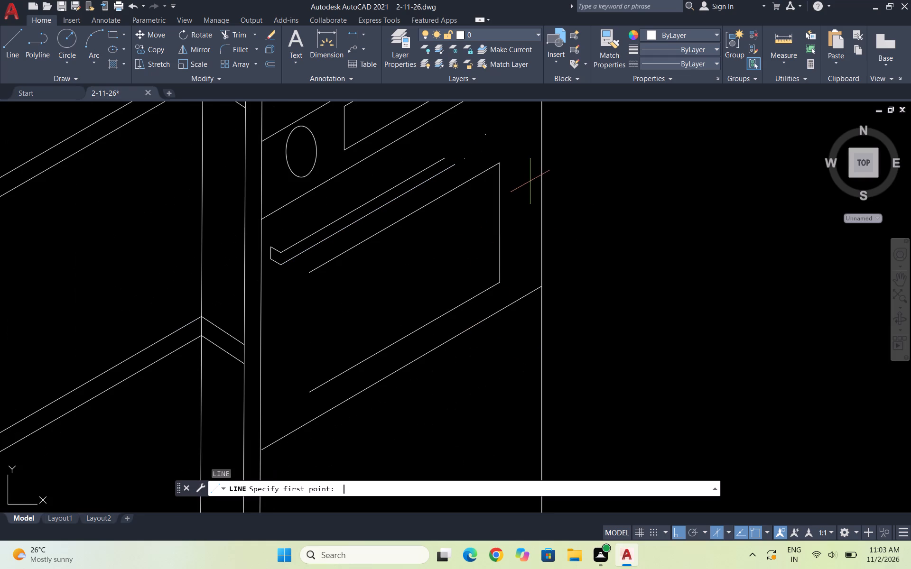
left_click(312, 271)
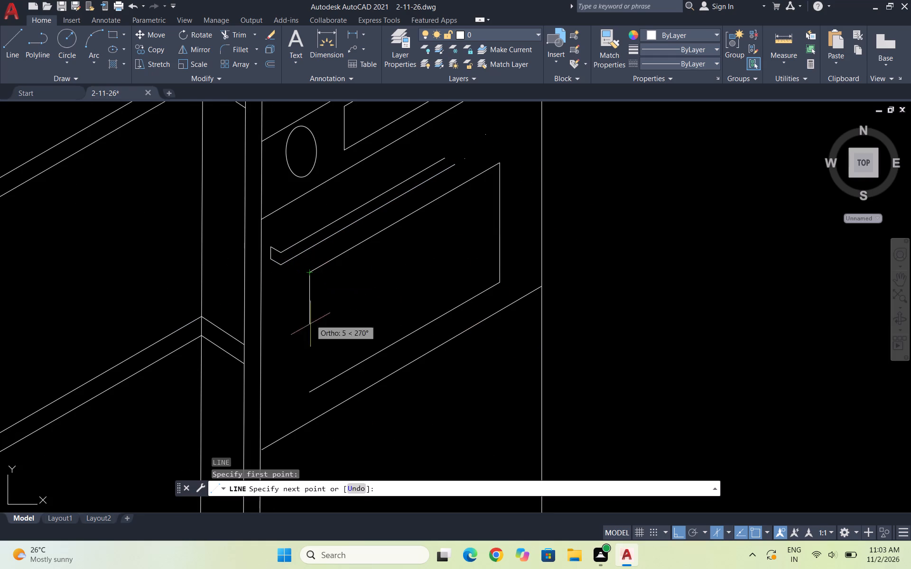
left_click(309, 392)
key("Escape")
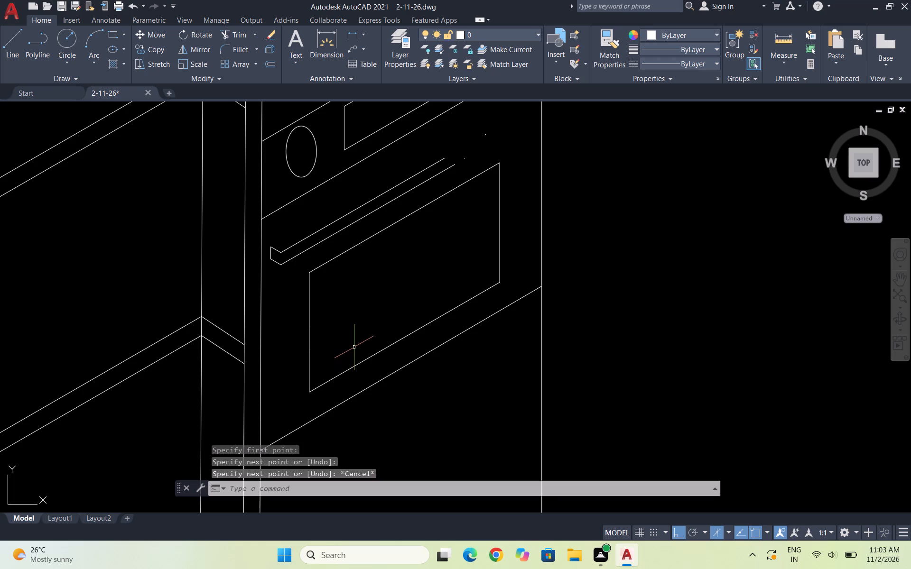
key("Escape")
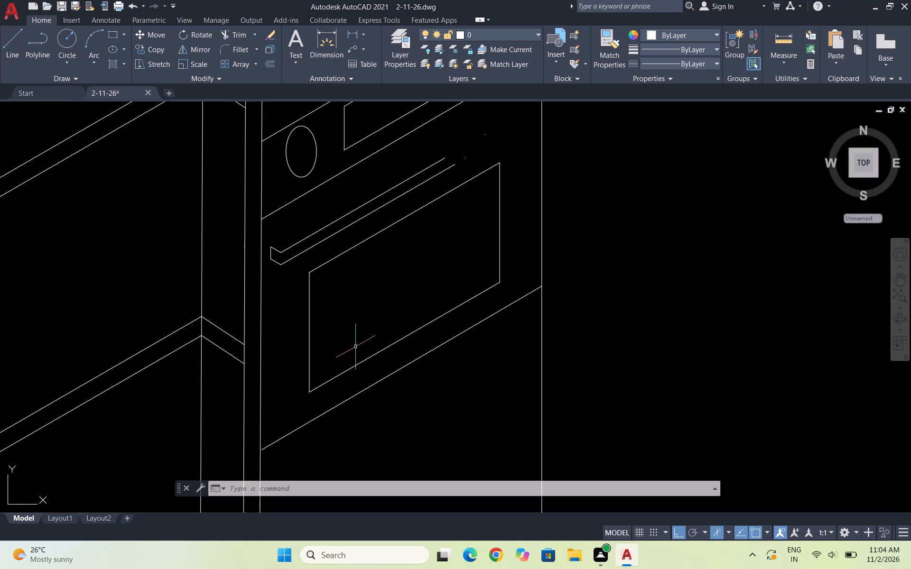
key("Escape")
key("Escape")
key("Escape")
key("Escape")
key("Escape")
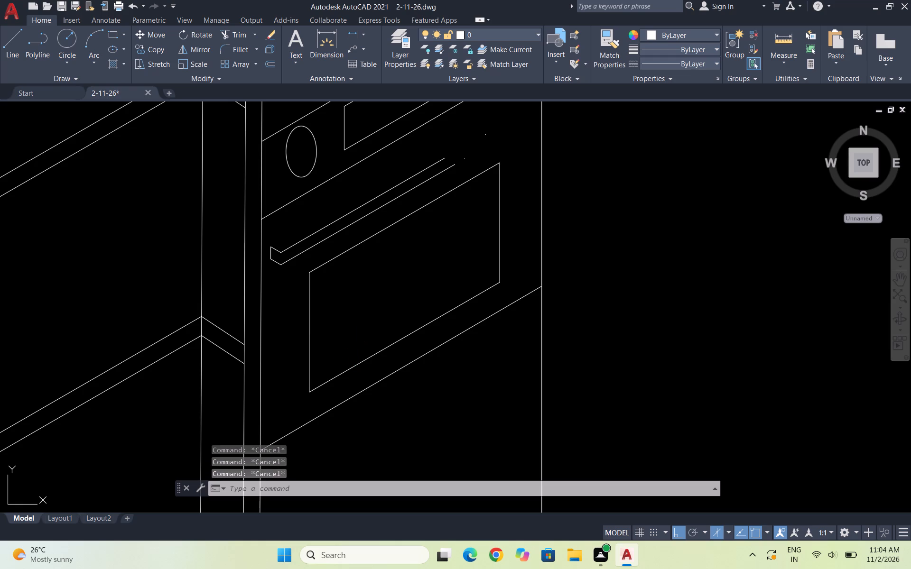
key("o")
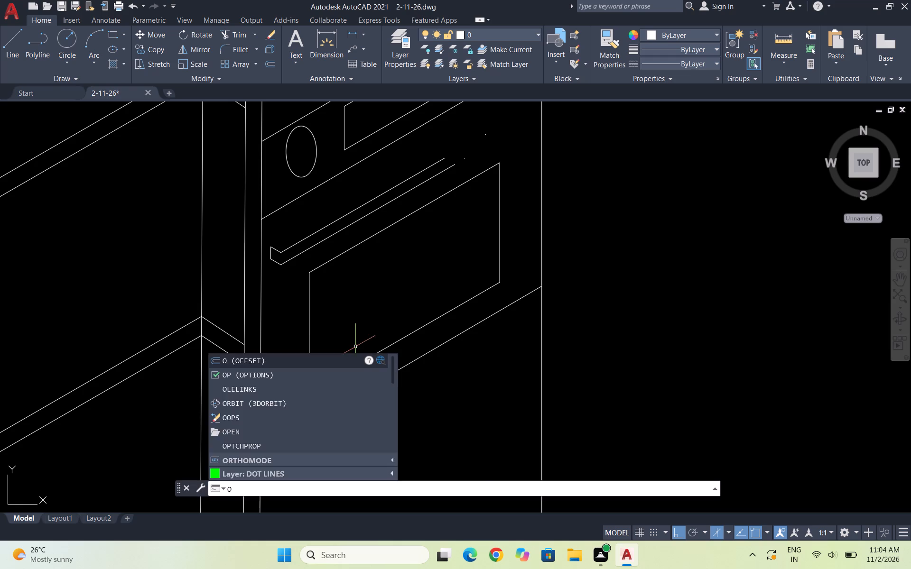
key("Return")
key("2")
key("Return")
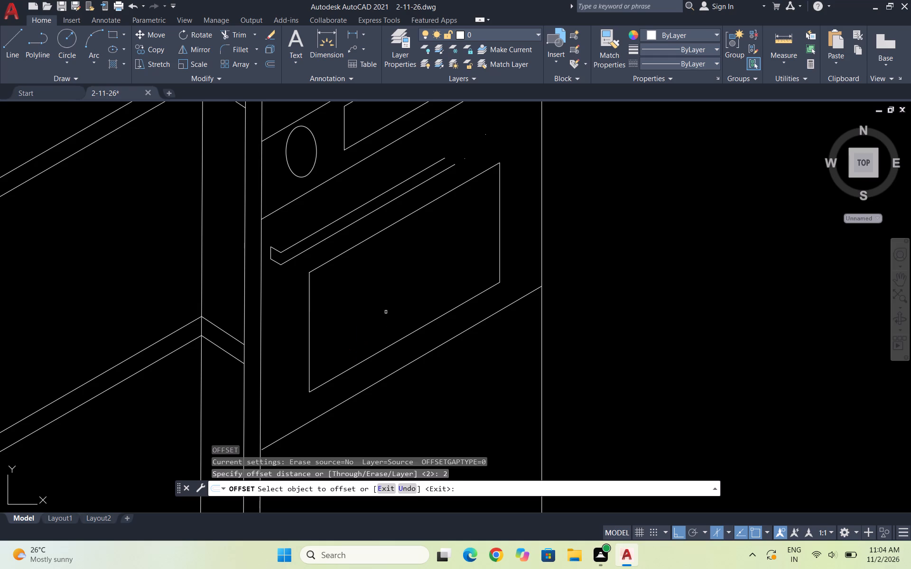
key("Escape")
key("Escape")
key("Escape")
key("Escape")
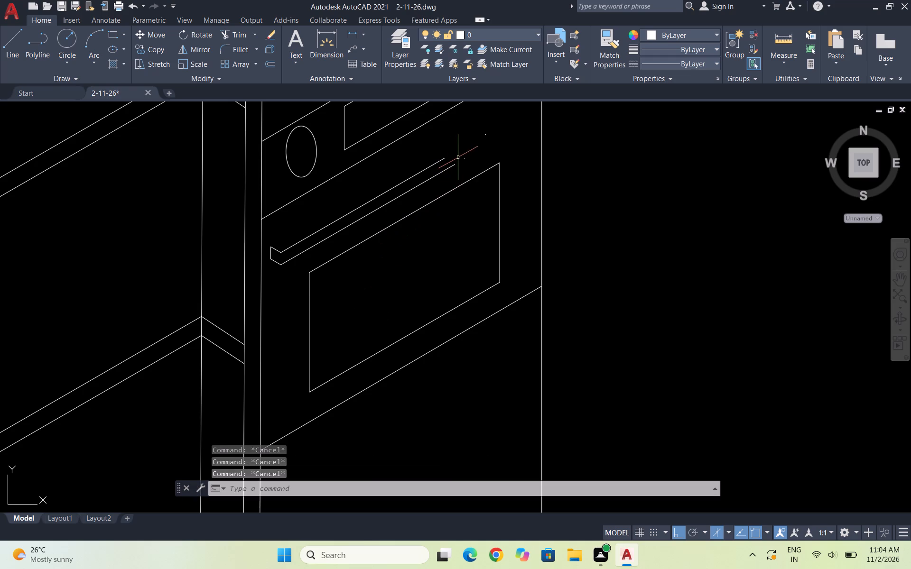
Extend the handle's two long edges to the cabinet front's far vertical edge.
type("EX")
key("Return")
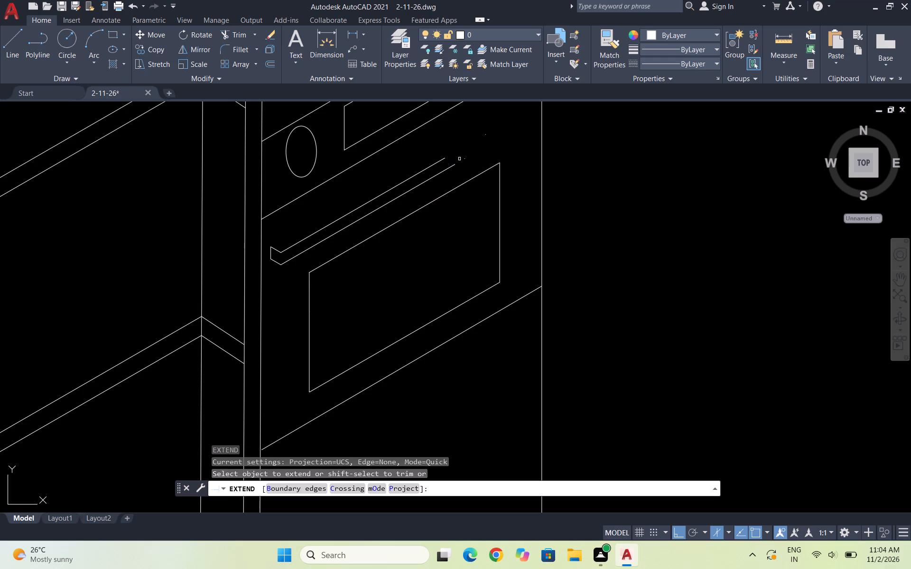
left_click(433, 166)
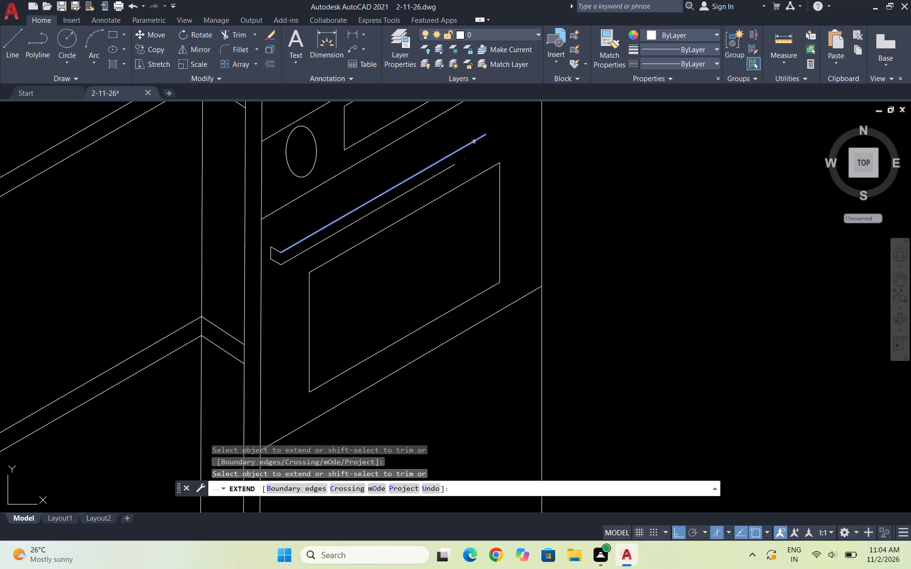
left_click(445, 170)
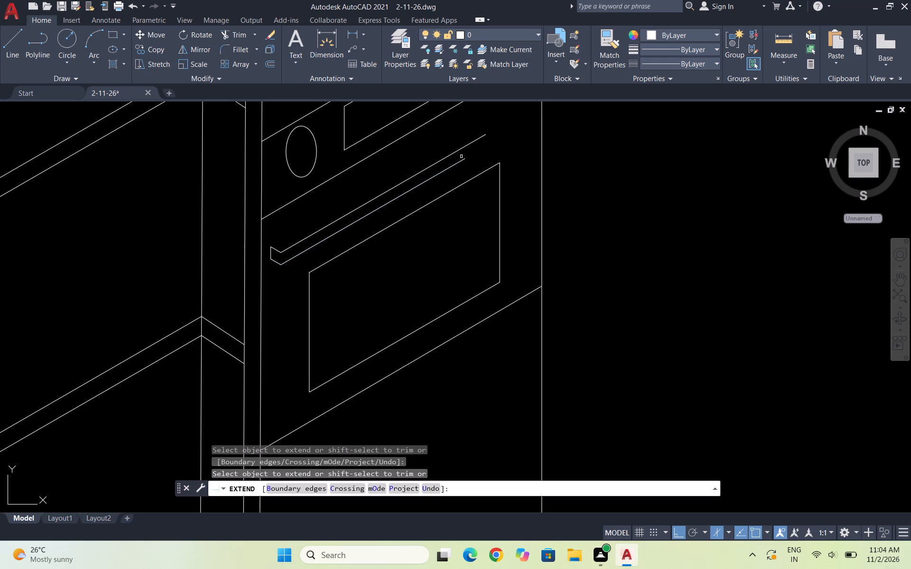
left_click(465, 158)
left_click(453, 166)
left_click(478, 138)
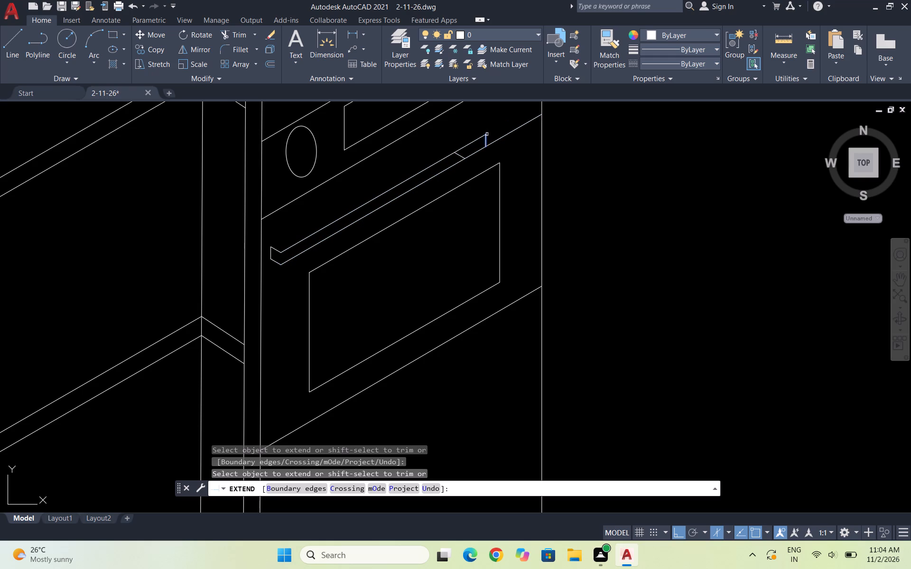
left_click(482, 135)
Remove the short diagonal line crossing between the handle's two long edges near the far end.
scroll(459, 142, "up", 3)
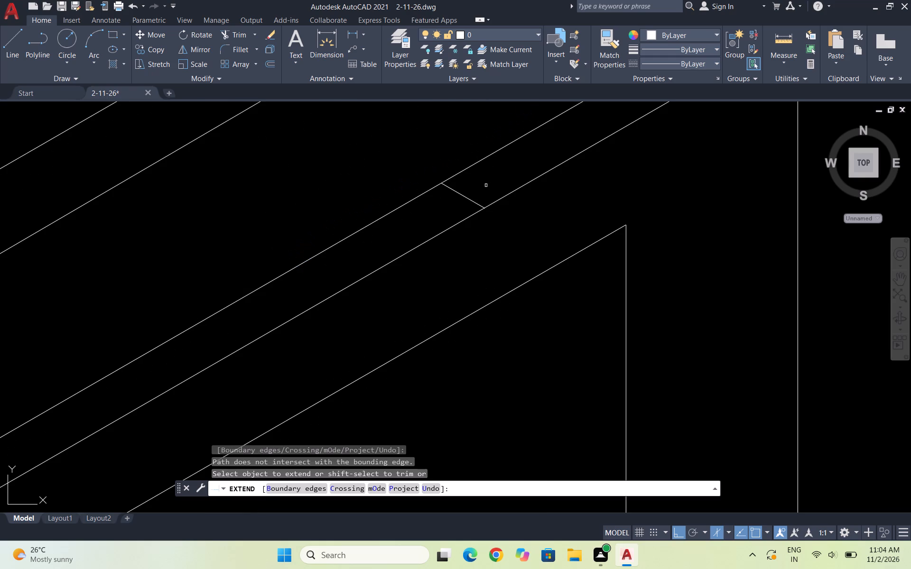
left_click(489, 183, "shift")
left_click(447, 207, "shift")
scroll(479, 163, "down", 4)
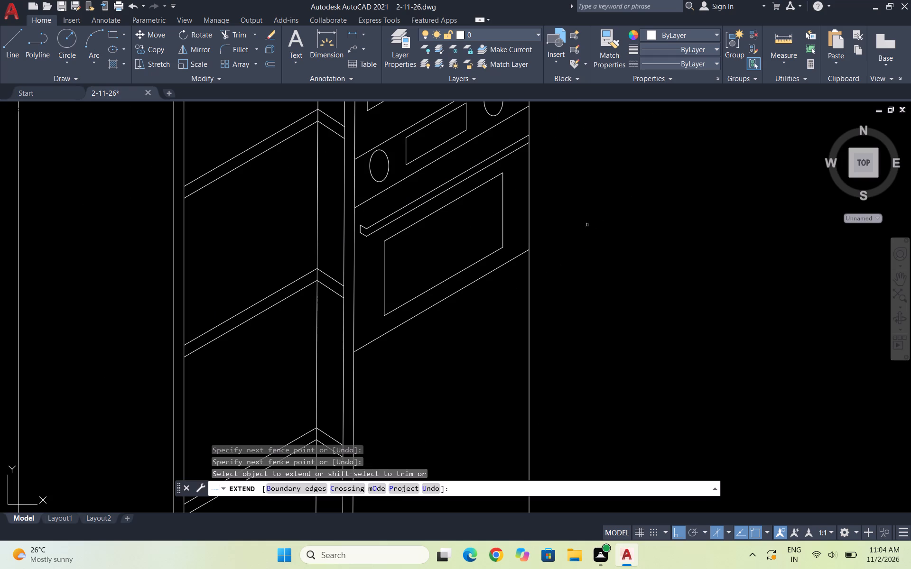
key("Escape")
key("Escape")
key("Escape")
key("Escape")
key("Escape")
key("Escape")
key("Escape")
key("Escape")
key("Escape")
key("Escape")
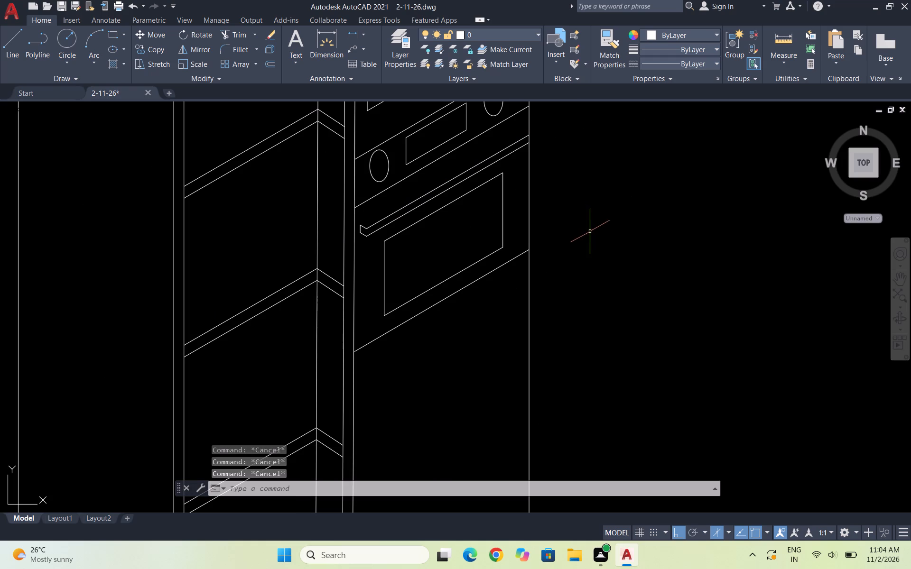
key("Escape")
key("Escape")
key("Escape")
key("Escape")
key("Escape")
Draw a vertical line joining the near endpoints of the handle's two long edges to close its end face.
key("l")
key("Return")
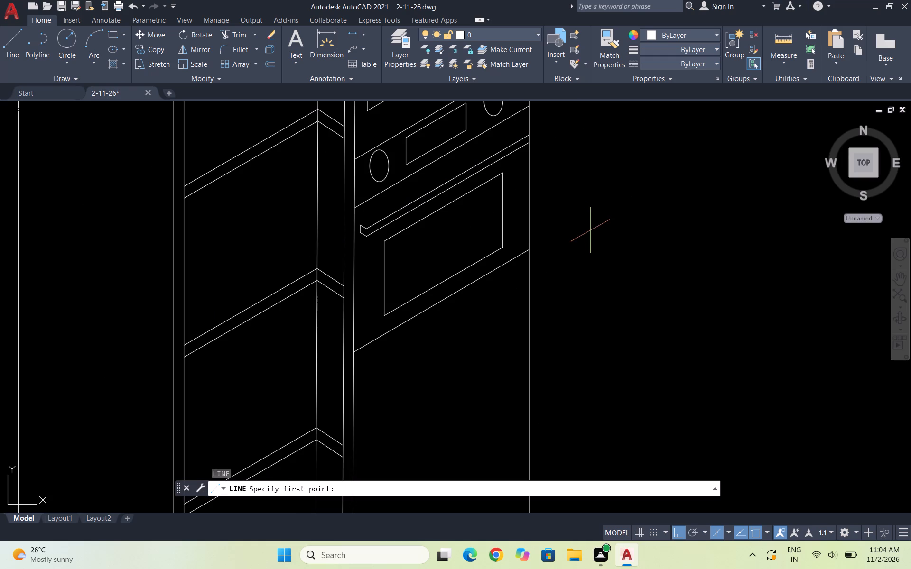
scroll(369, 219, "up", 2)
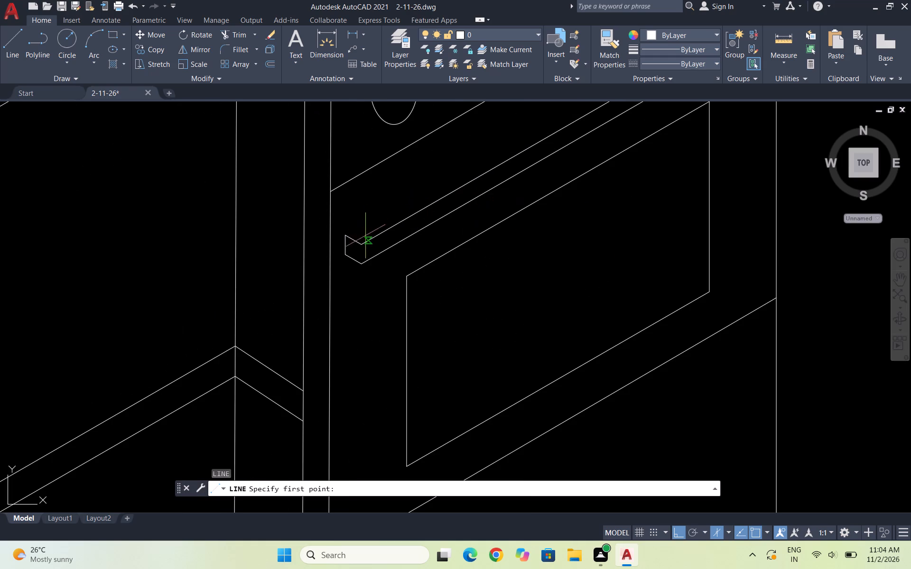
left_click(363, 246)
left_click(362, 264)
key("Escape")
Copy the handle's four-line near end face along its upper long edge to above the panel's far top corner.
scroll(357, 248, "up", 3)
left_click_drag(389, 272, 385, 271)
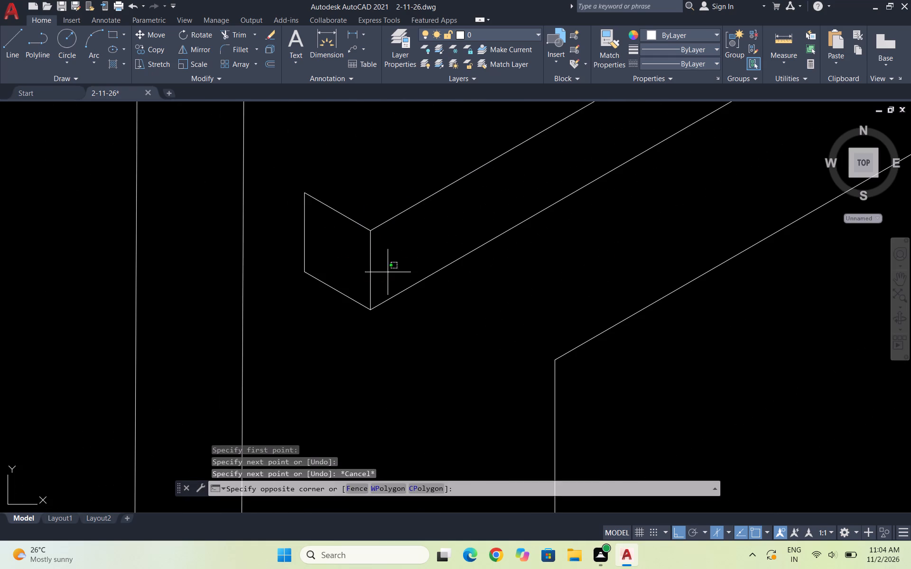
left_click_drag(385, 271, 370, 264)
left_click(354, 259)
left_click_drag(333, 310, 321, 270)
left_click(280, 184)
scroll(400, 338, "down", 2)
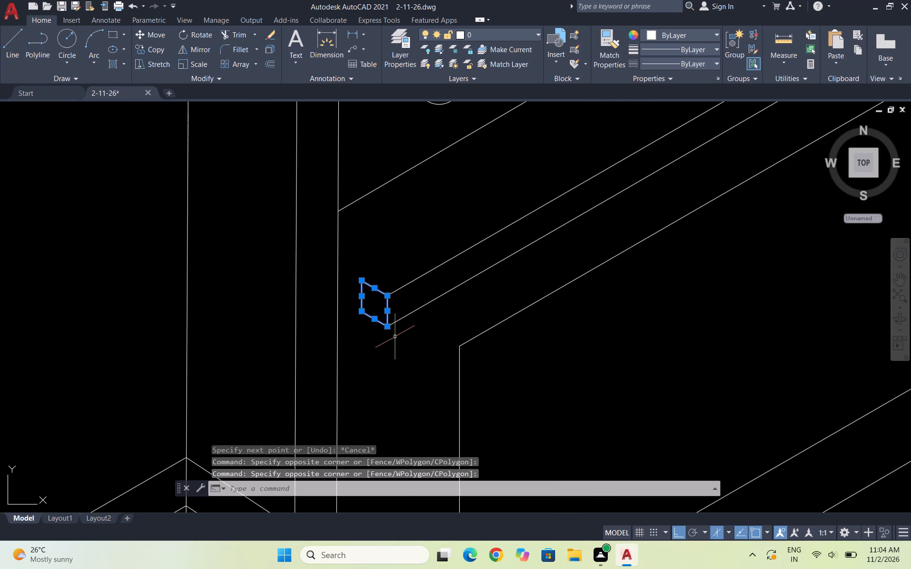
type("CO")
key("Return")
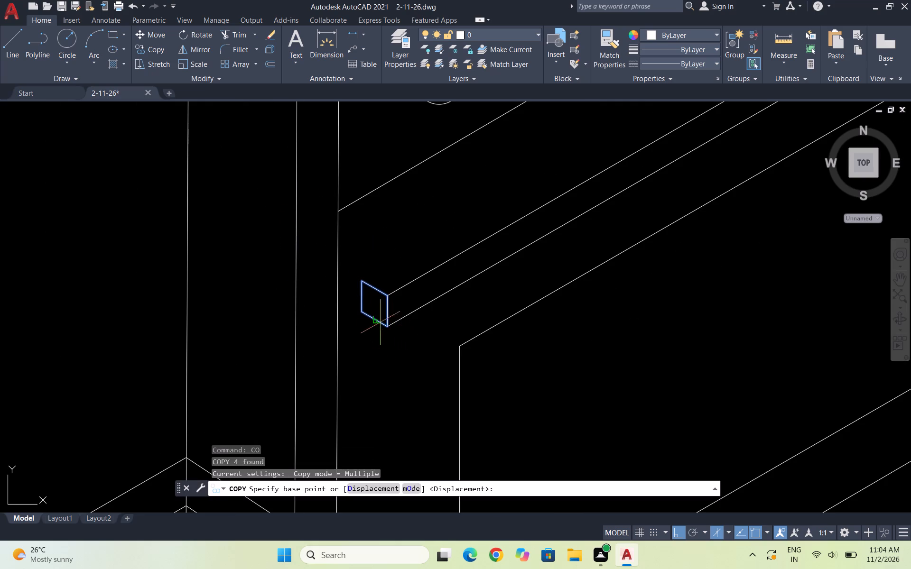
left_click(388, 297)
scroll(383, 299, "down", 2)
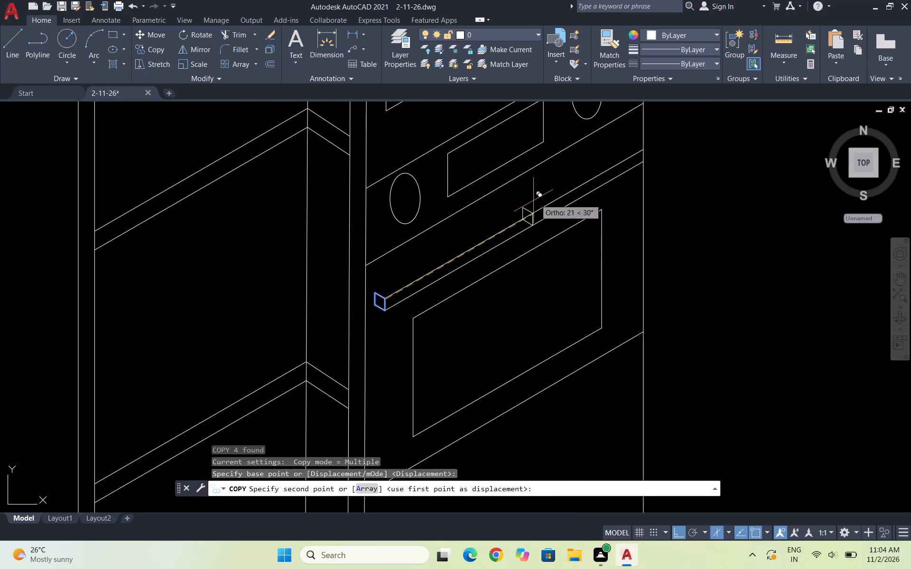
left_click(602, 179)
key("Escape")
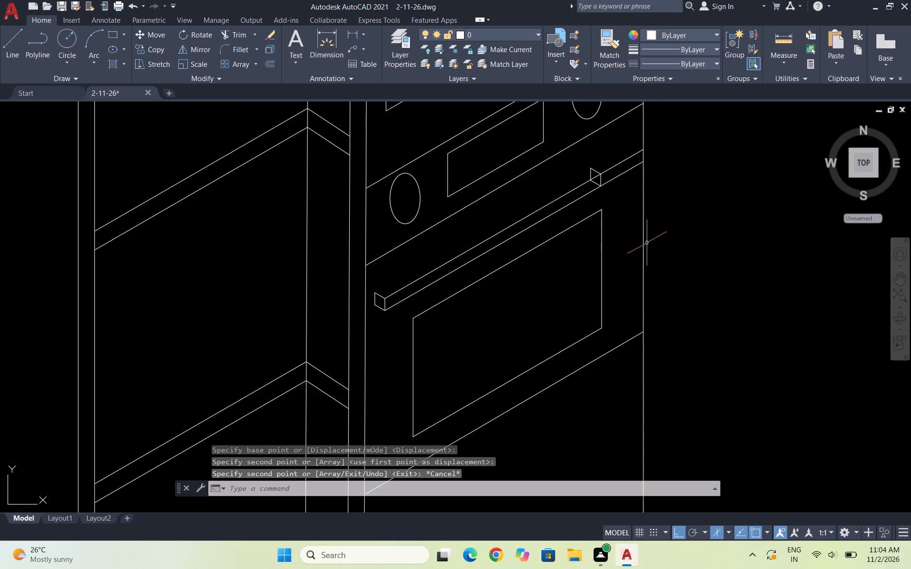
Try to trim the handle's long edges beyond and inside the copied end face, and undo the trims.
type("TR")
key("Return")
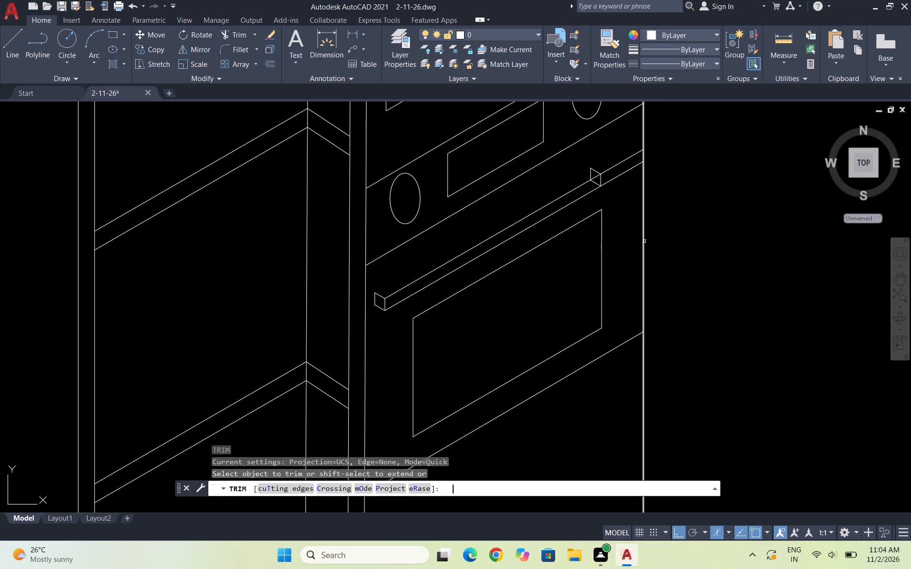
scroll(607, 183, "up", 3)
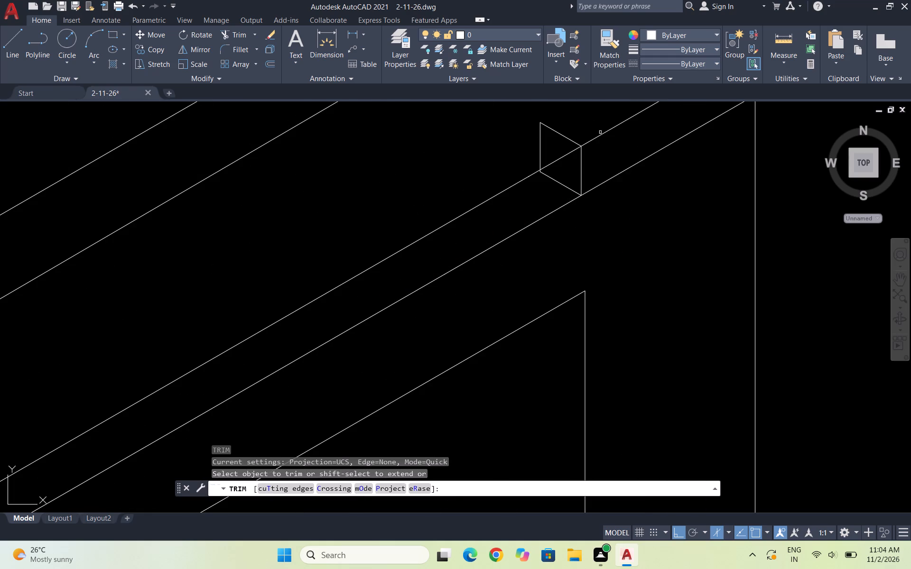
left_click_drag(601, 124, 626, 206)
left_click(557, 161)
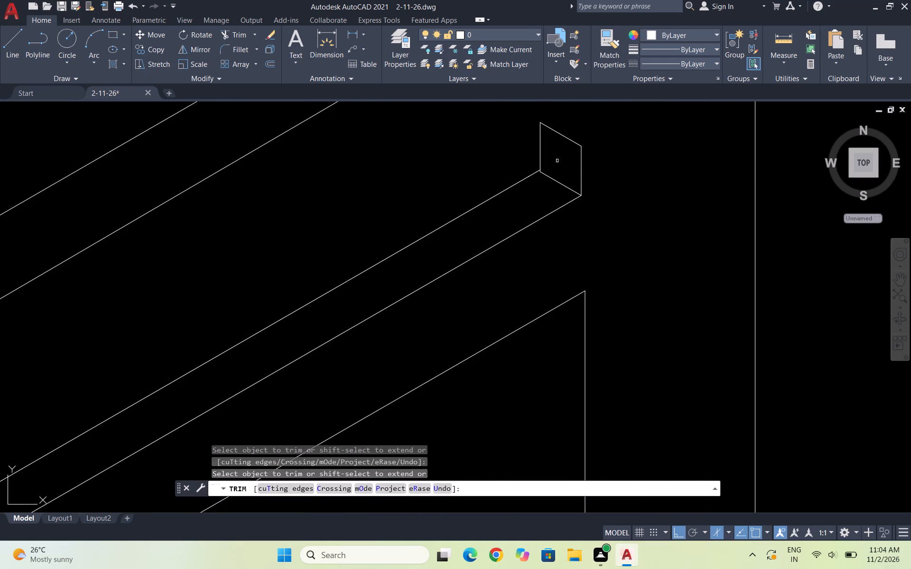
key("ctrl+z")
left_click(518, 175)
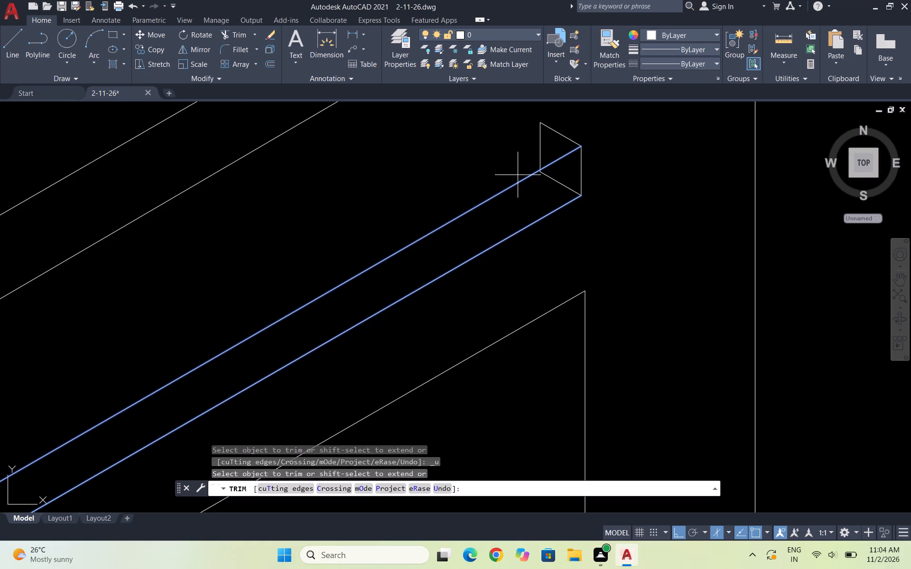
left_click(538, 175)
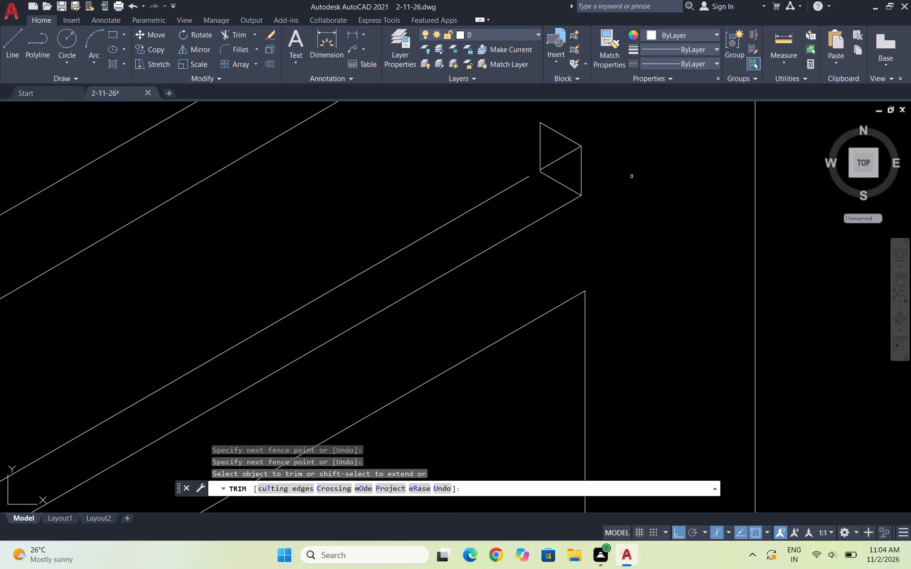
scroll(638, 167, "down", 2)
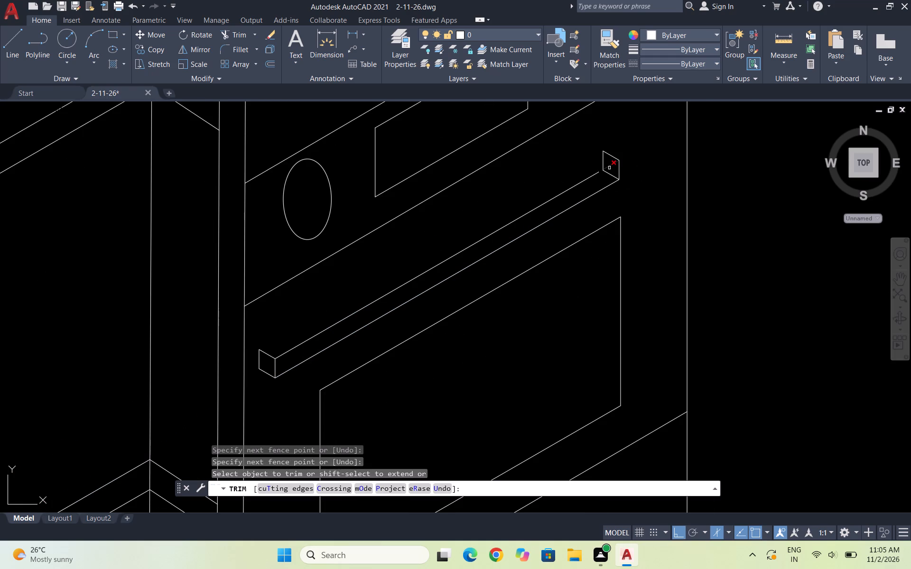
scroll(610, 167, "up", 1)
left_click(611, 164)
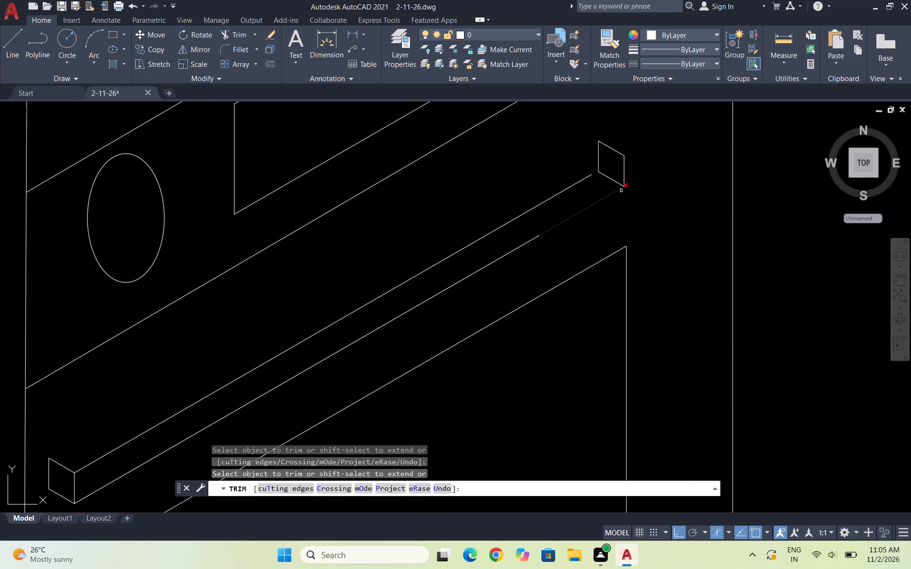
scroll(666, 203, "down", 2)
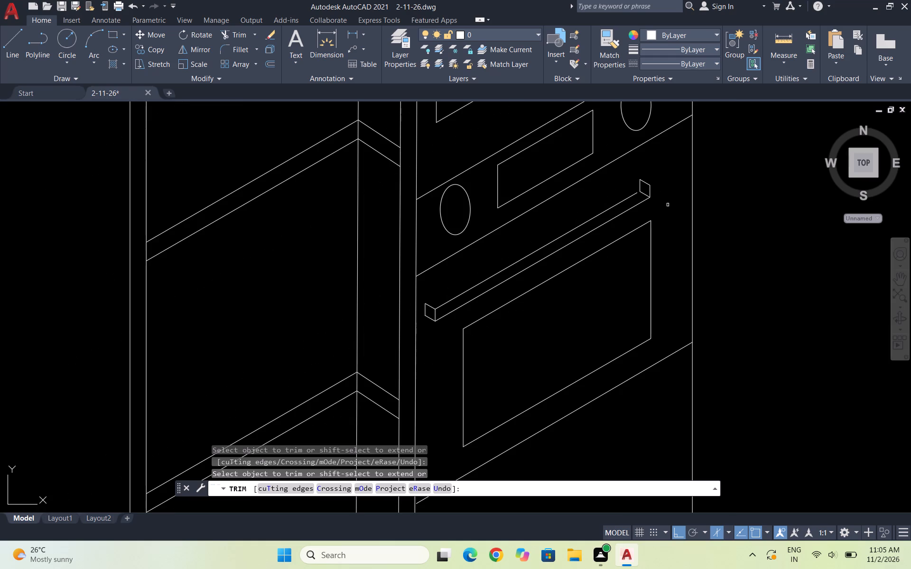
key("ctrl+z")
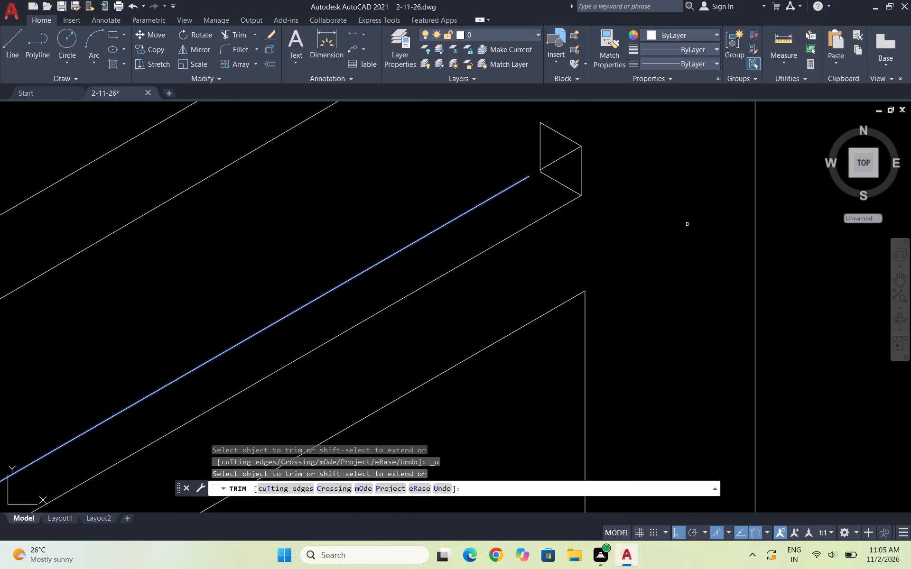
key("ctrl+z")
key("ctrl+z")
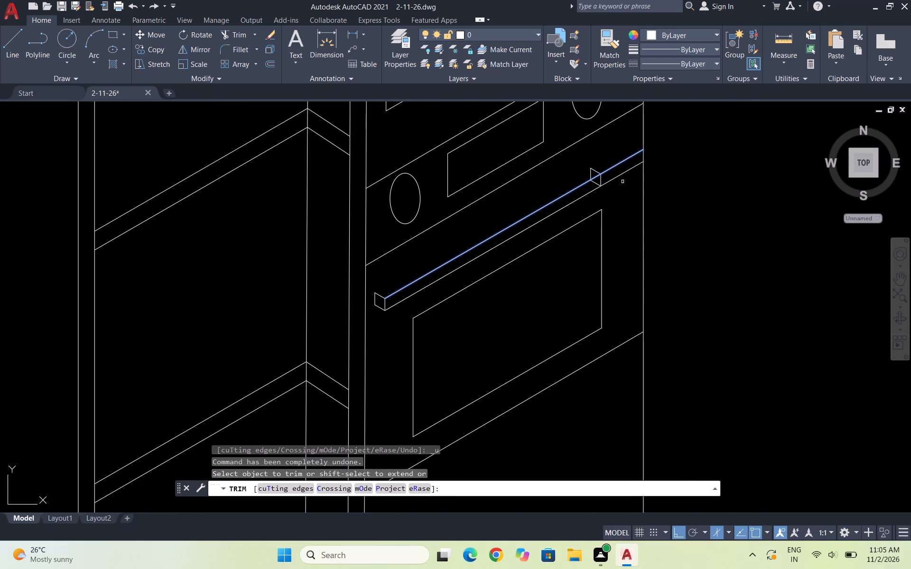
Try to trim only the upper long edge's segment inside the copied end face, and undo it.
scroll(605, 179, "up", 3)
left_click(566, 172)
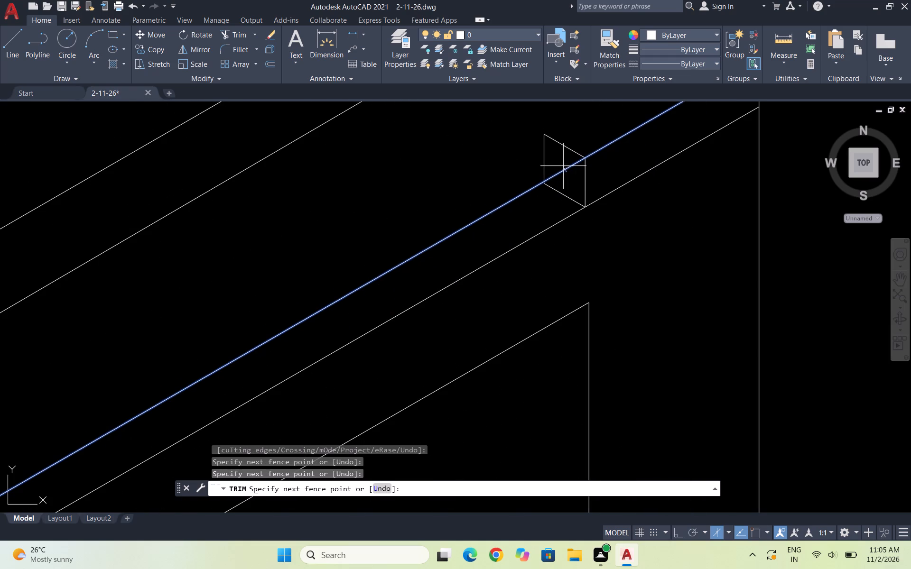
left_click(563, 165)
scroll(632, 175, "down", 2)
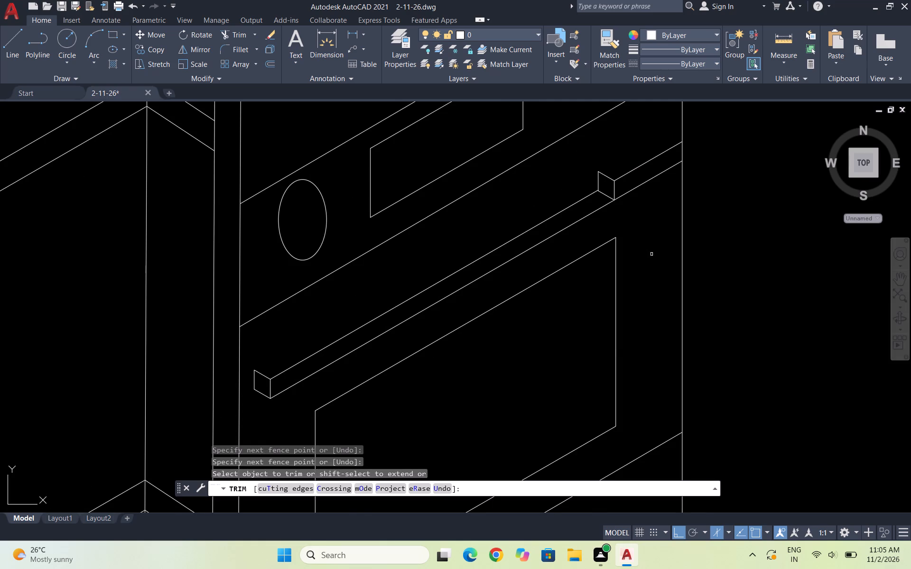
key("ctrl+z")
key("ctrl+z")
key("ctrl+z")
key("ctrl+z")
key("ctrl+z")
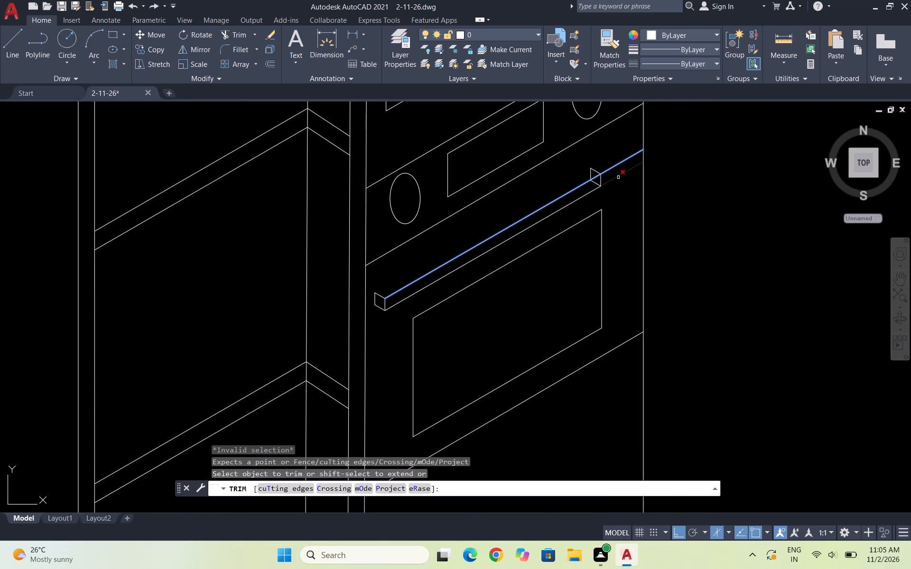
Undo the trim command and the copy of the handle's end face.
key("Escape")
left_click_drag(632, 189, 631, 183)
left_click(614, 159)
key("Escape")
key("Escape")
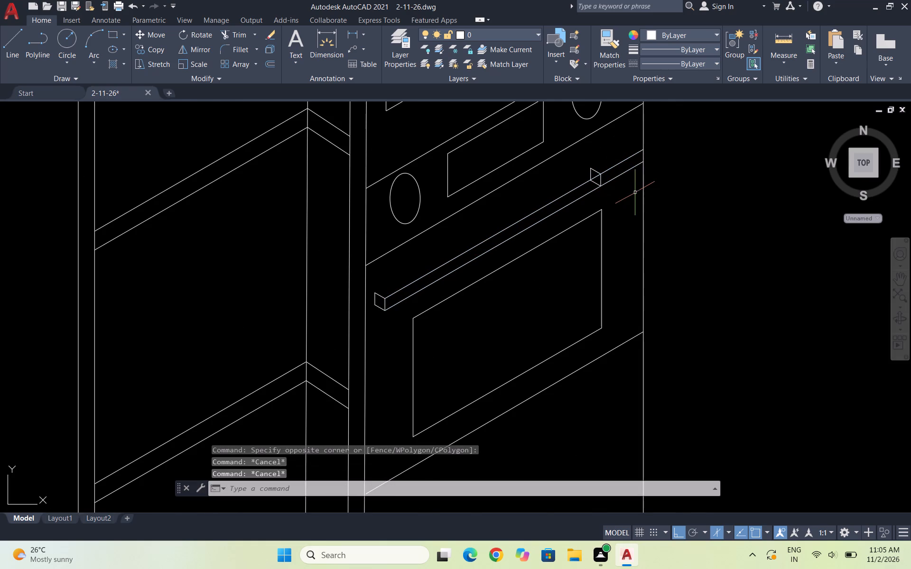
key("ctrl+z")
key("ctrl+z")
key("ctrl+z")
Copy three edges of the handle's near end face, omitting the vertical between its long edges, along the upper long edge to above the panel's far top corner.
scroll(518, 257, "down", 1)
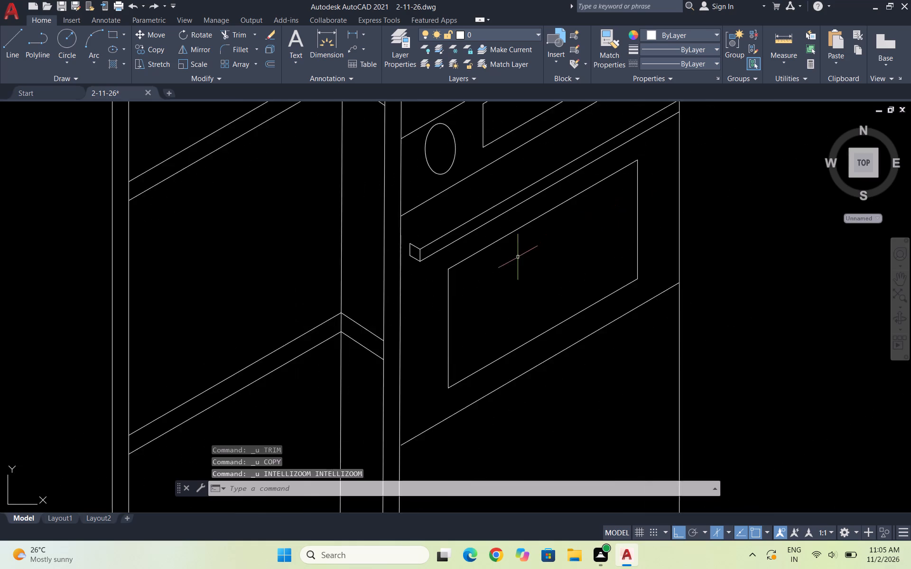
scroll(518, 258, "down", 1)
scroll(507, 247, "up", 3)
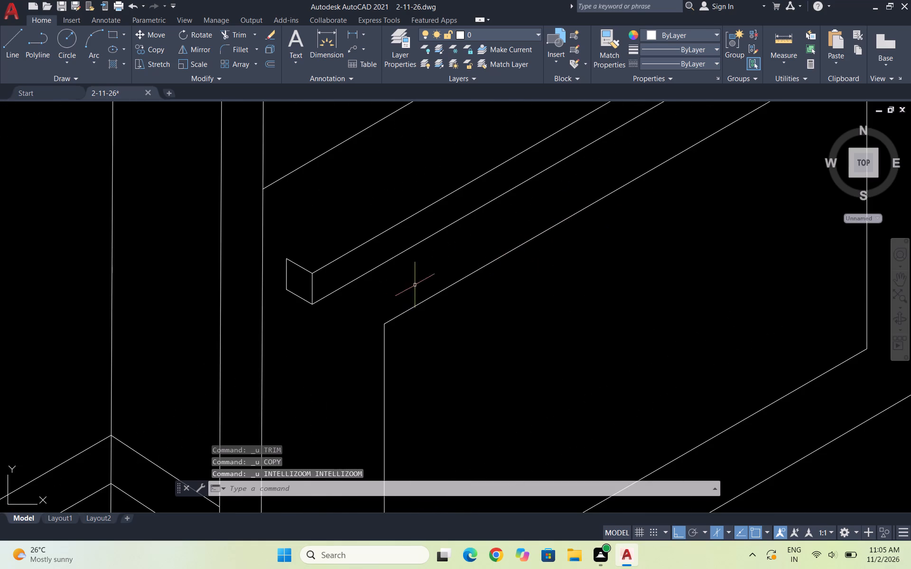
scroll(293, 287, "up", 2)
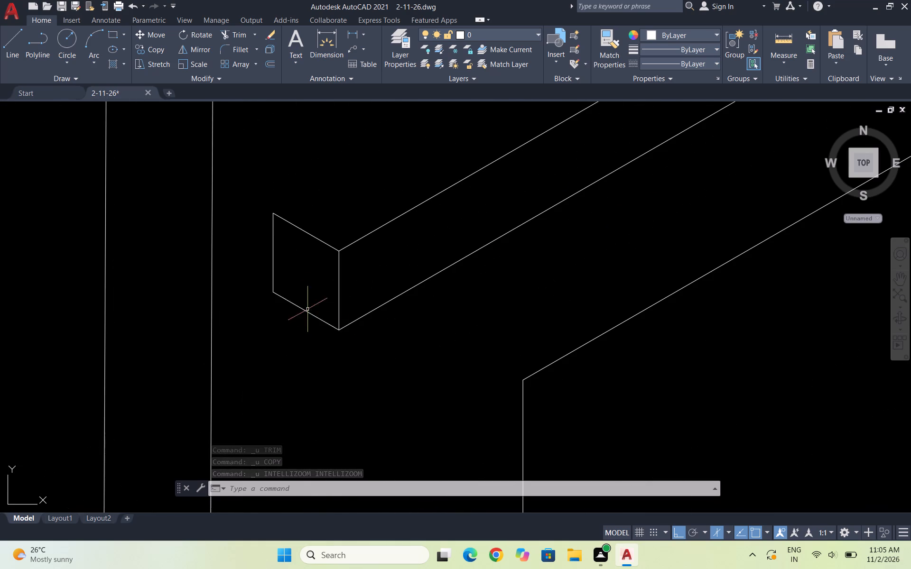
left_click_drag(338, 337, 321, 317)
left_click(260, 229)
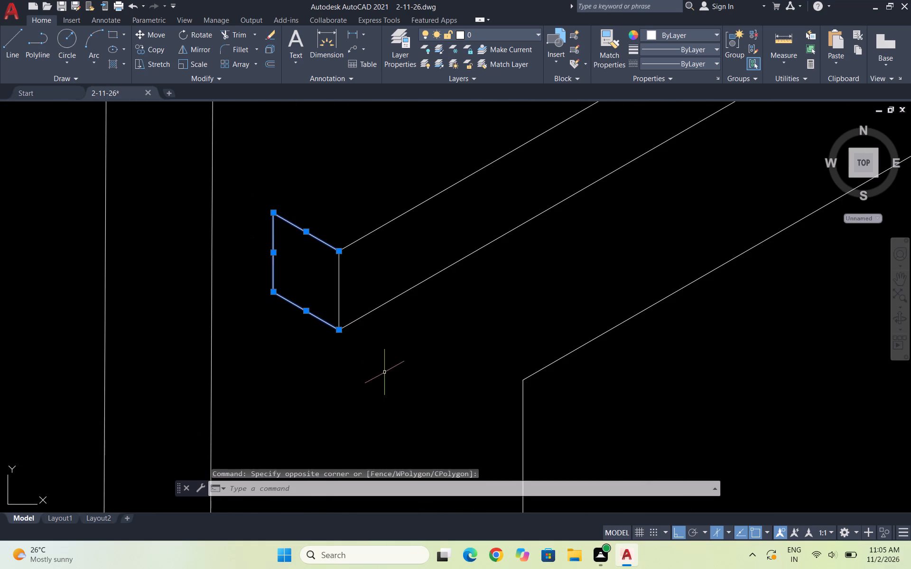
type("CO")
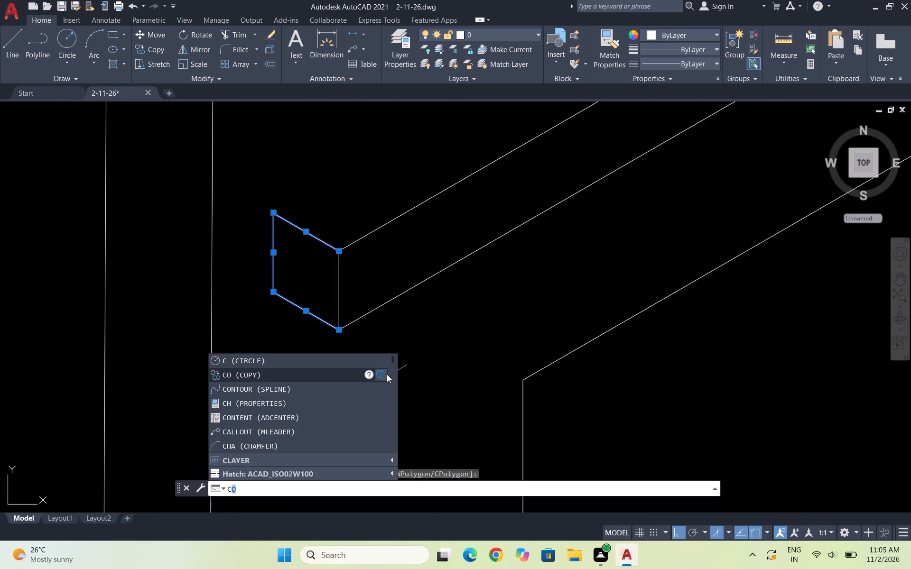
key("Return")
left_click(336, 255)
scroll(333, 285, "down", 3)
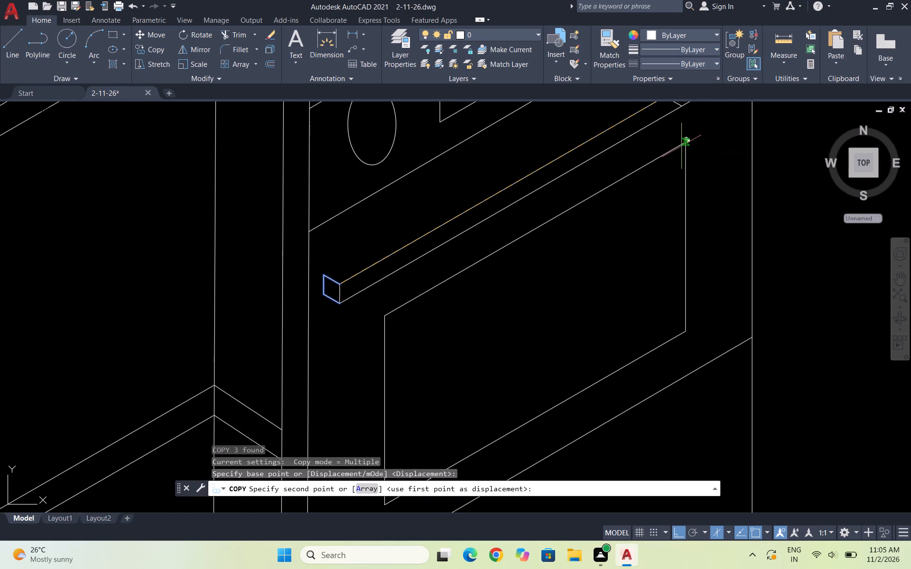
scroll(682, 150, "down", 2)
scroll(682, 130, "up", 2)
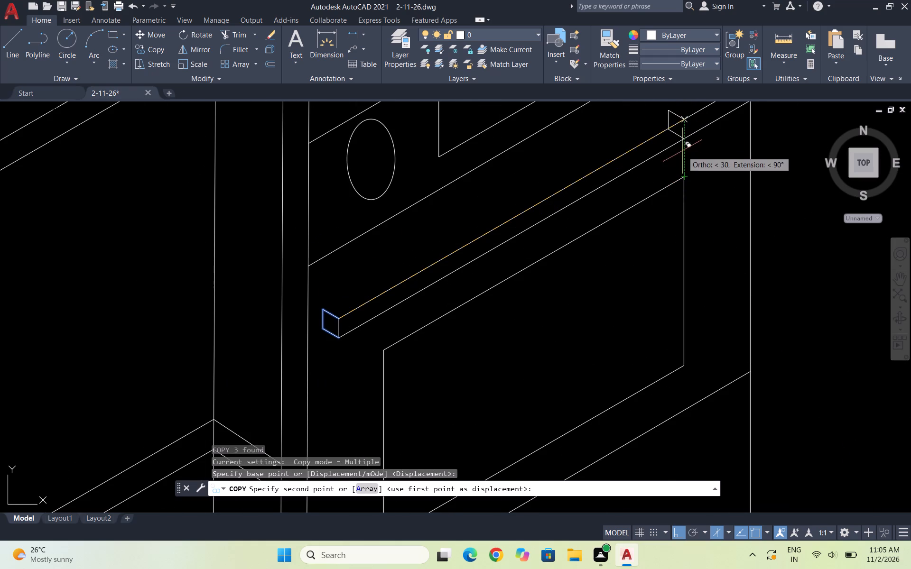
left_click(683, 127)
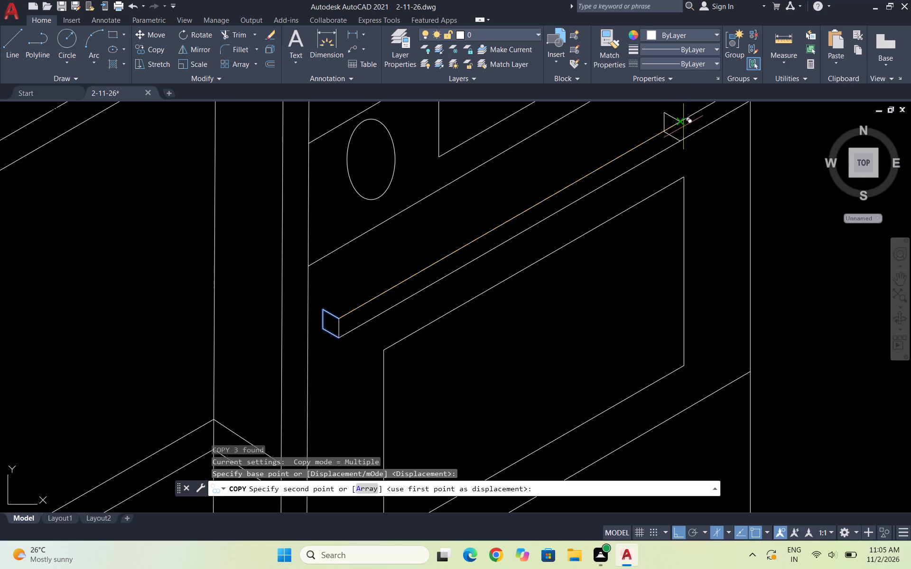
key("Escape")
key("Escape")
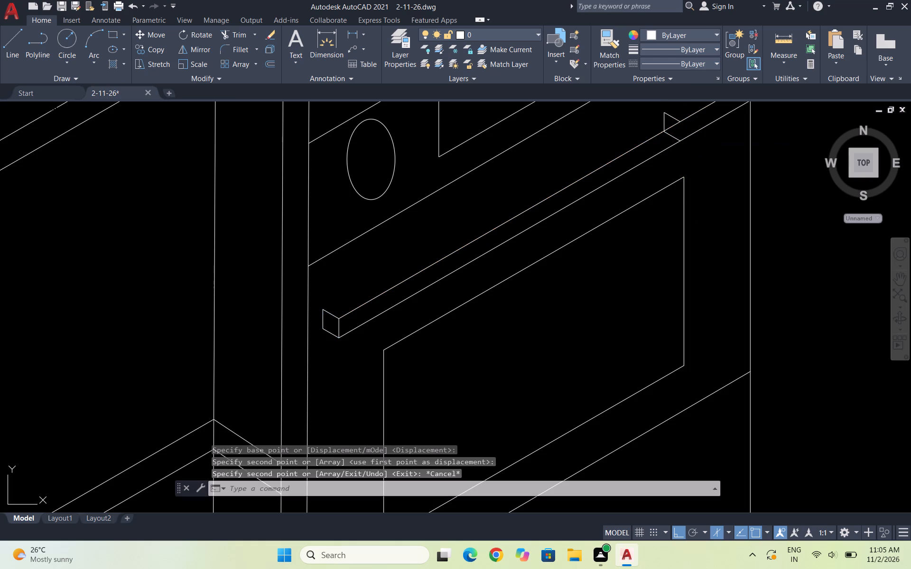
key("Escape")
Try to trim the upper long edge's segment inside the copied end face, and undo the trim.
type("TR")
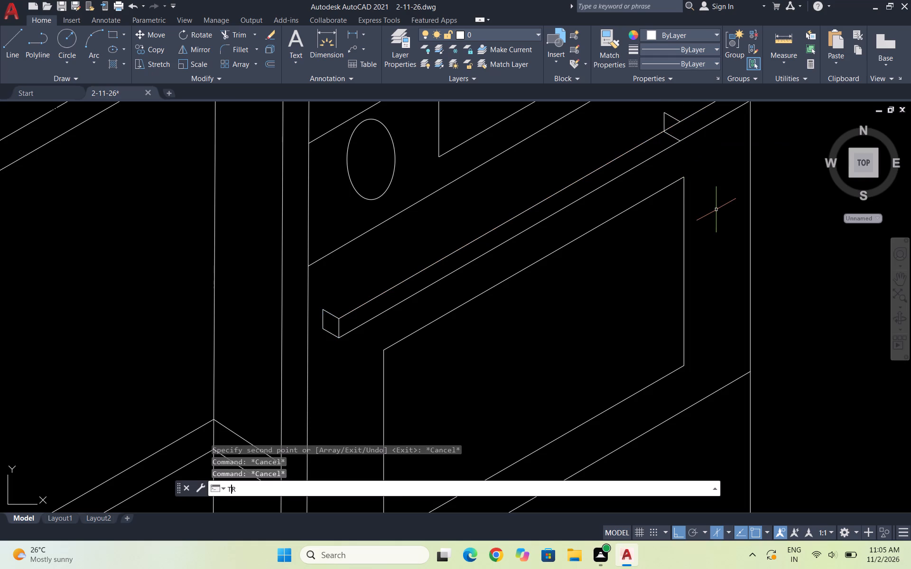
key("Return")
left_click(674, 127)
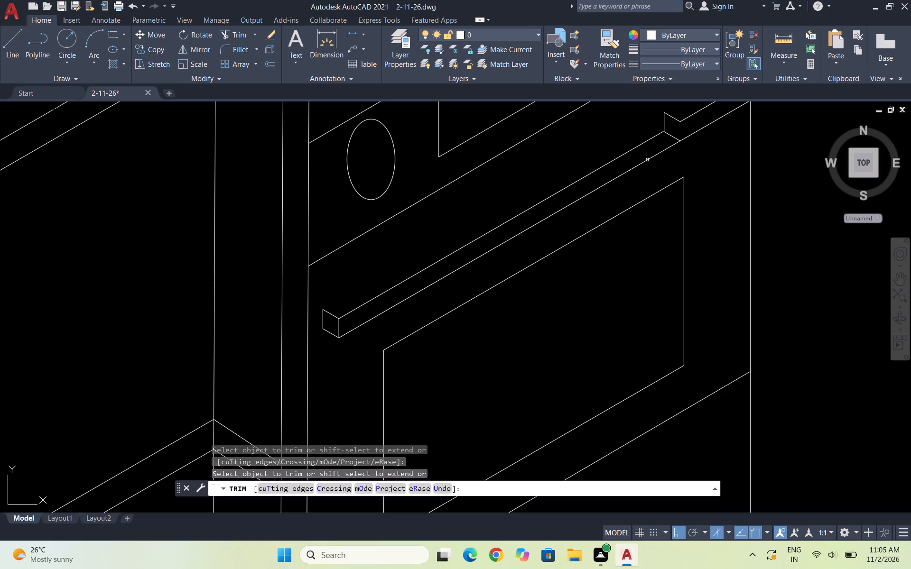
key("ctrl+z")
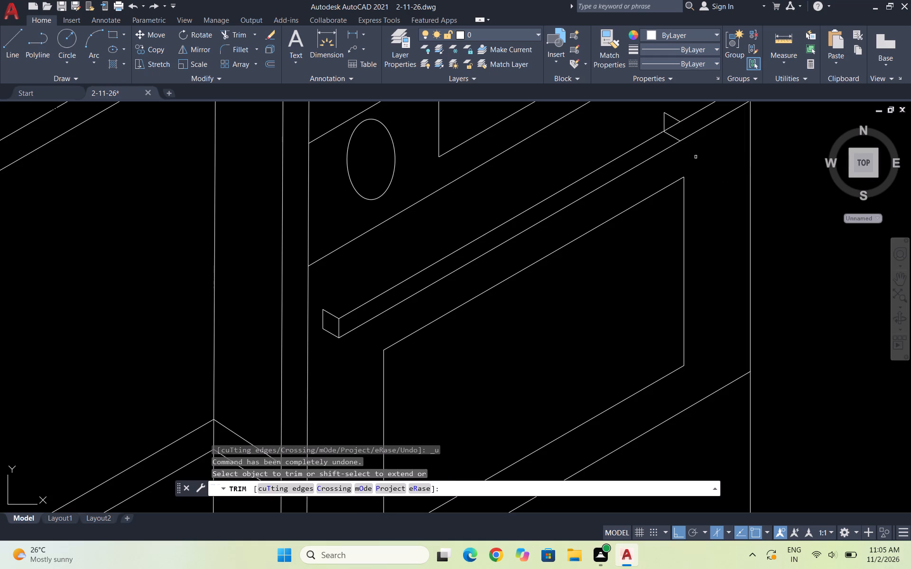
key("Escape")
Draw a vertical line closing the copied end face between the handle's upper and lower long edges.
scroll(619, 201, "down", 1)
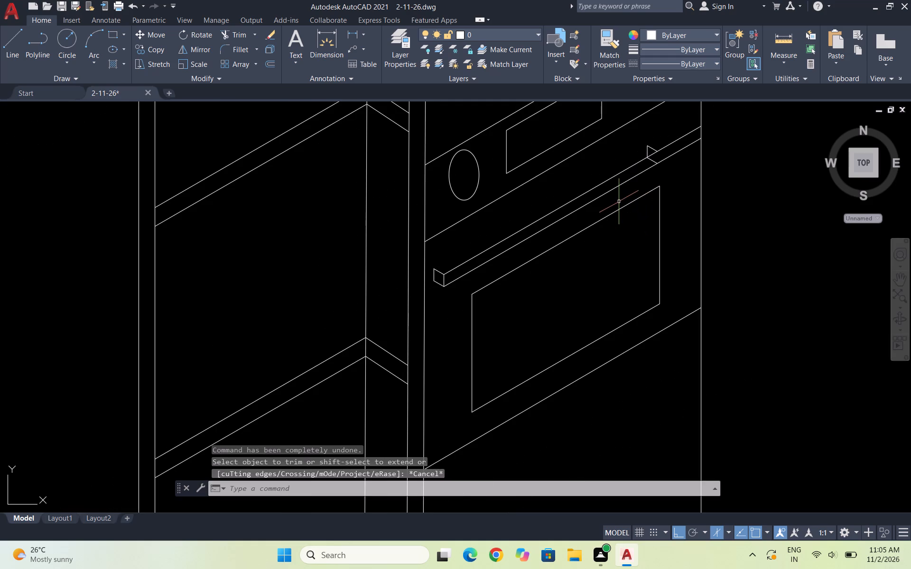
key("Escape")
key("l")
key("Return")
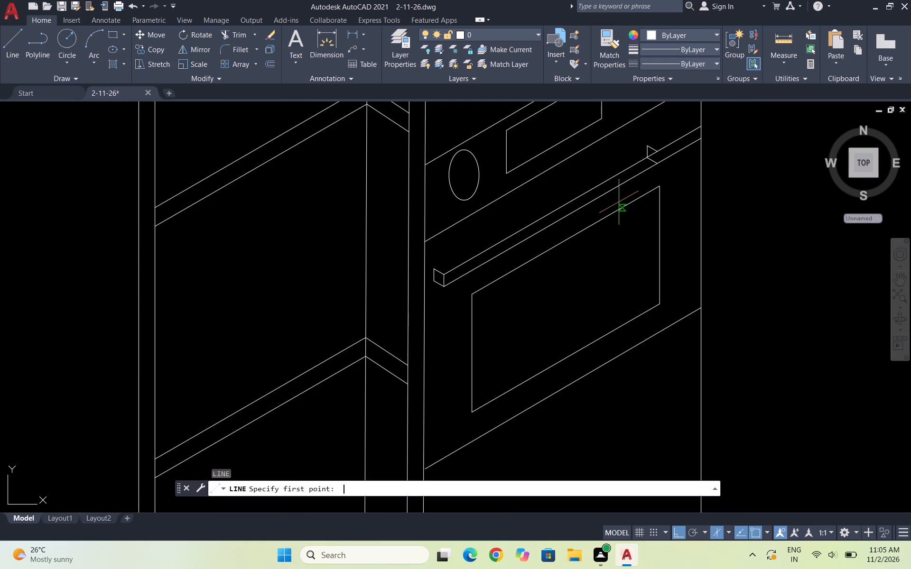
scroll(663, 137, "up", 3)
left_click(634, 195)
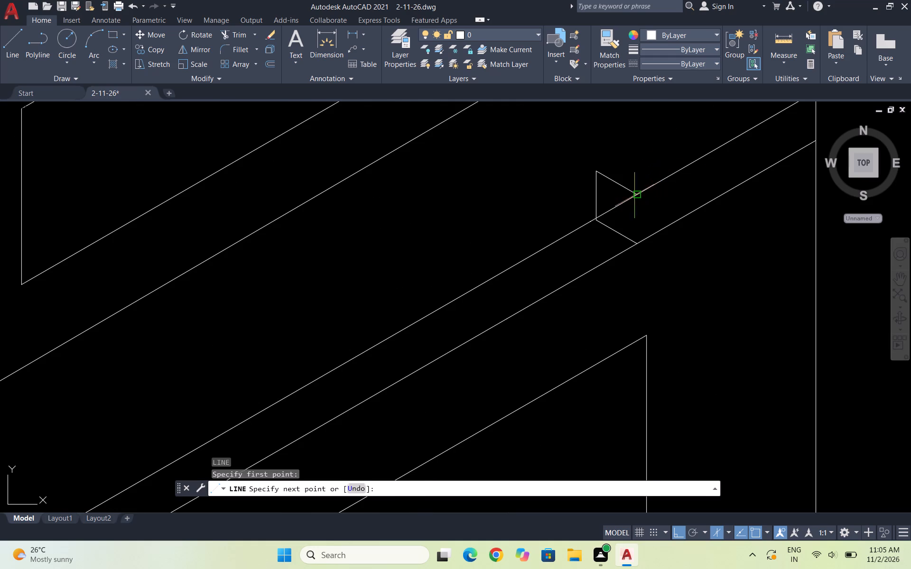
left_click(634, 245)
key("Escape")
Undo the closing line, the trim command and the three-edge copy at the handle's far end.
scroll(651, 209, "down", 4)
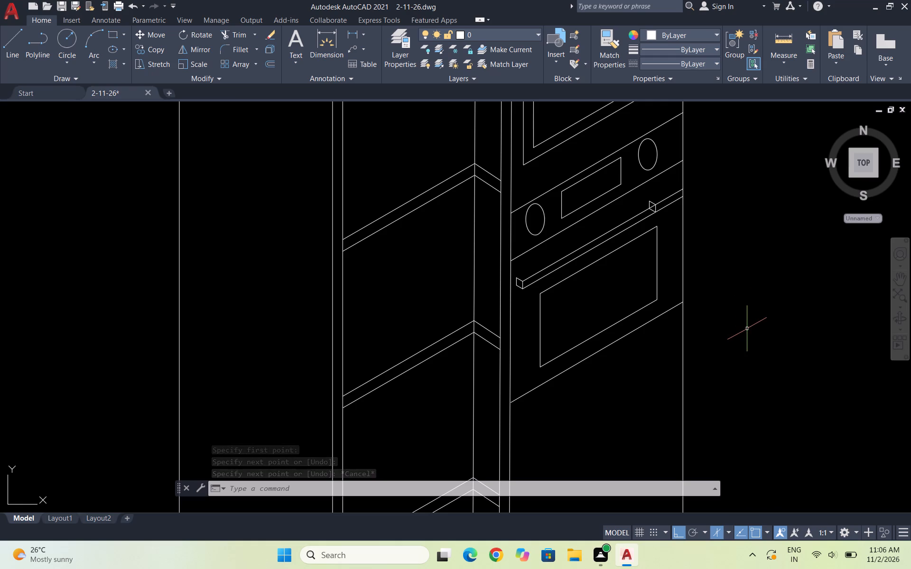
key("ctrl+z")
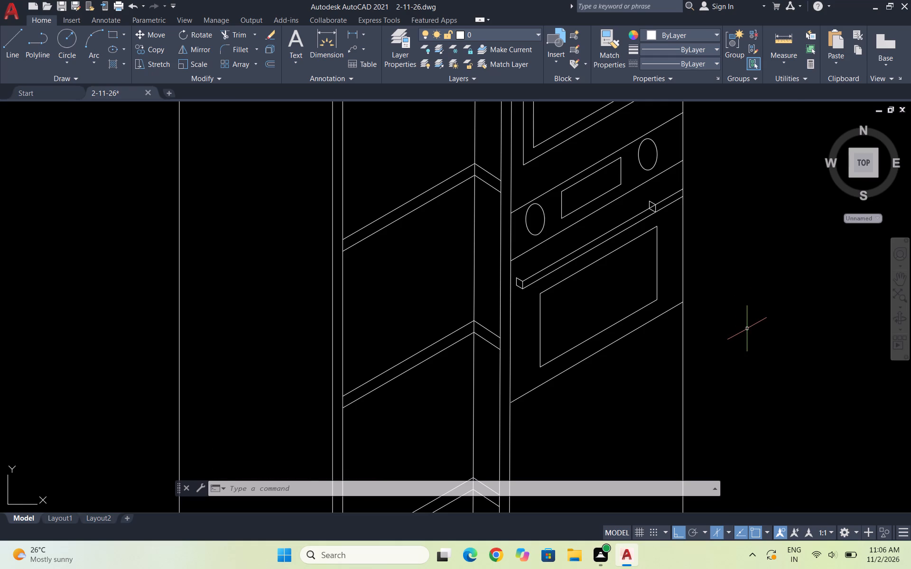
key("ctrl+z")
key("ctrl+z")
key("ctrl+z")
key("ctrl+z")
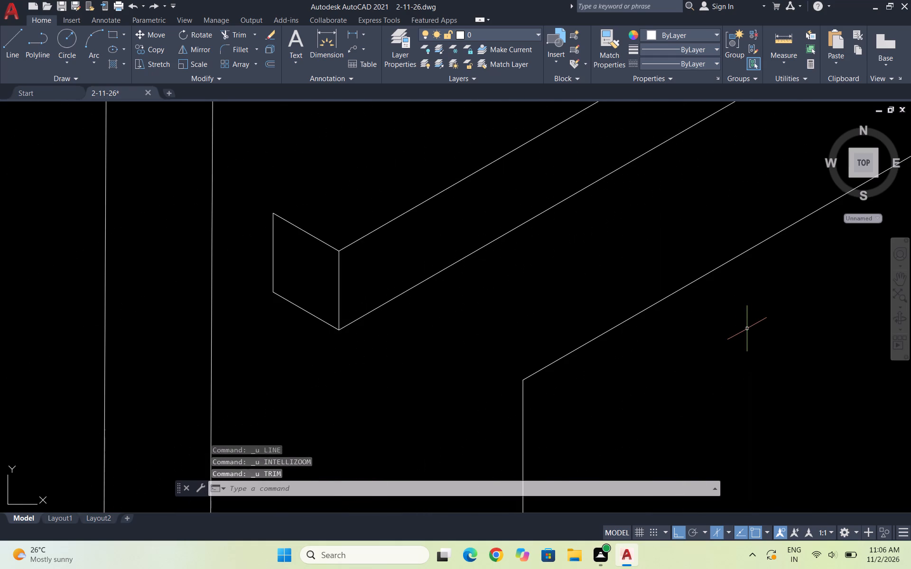
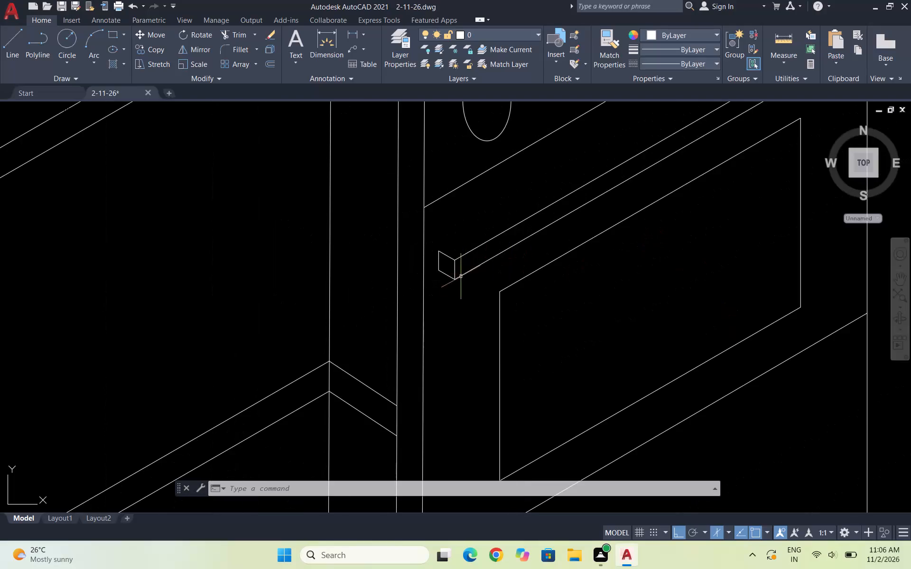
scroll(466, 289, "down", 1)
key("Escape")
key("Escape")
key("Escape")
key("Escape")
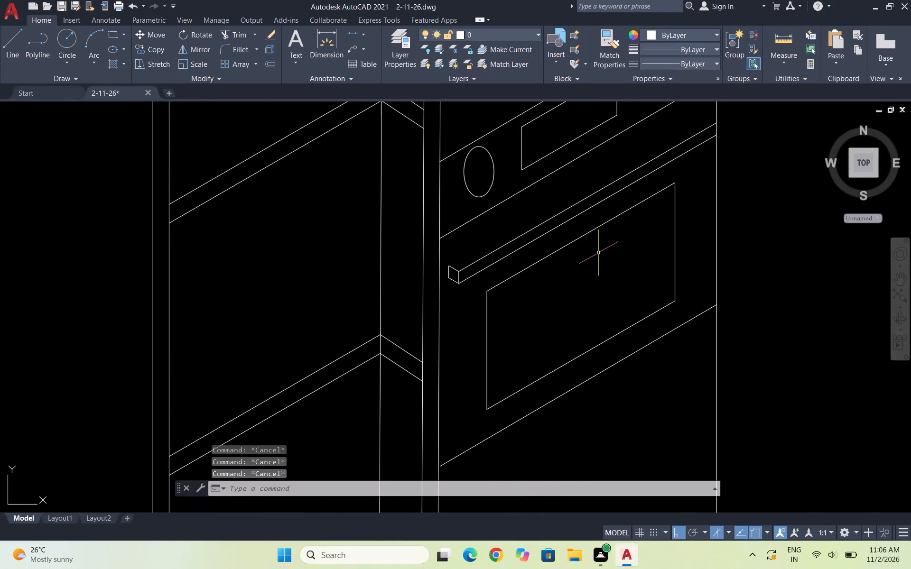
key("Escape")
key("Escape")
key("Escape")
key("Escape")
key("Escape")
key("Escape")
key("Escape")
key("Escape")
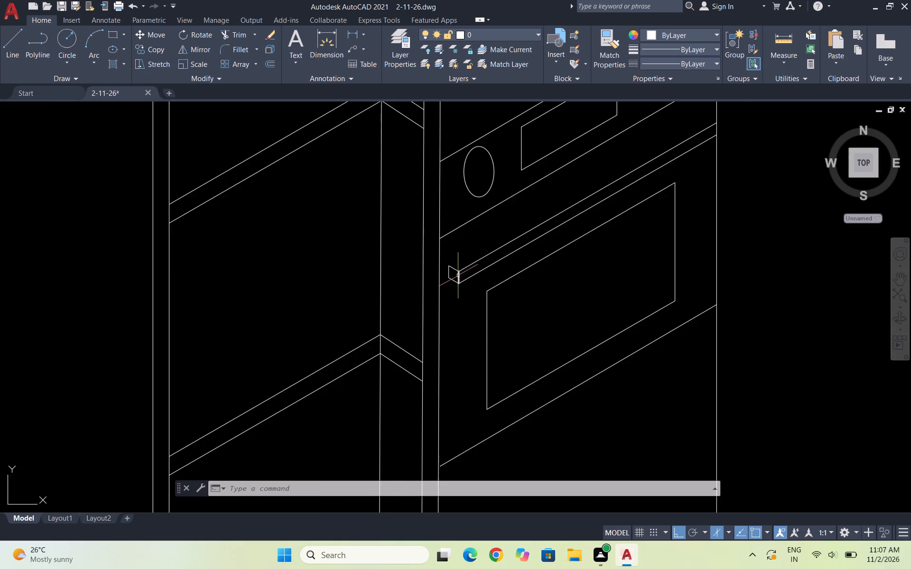
Copy three edges of the handle's near end face, omitting the vertical between its long edges, from the upper near corner toward the handle's far end.
scroll(457, 275, "up", 5)
left_click_drag(457, 371, 438, 342)
left_click(375, 188)
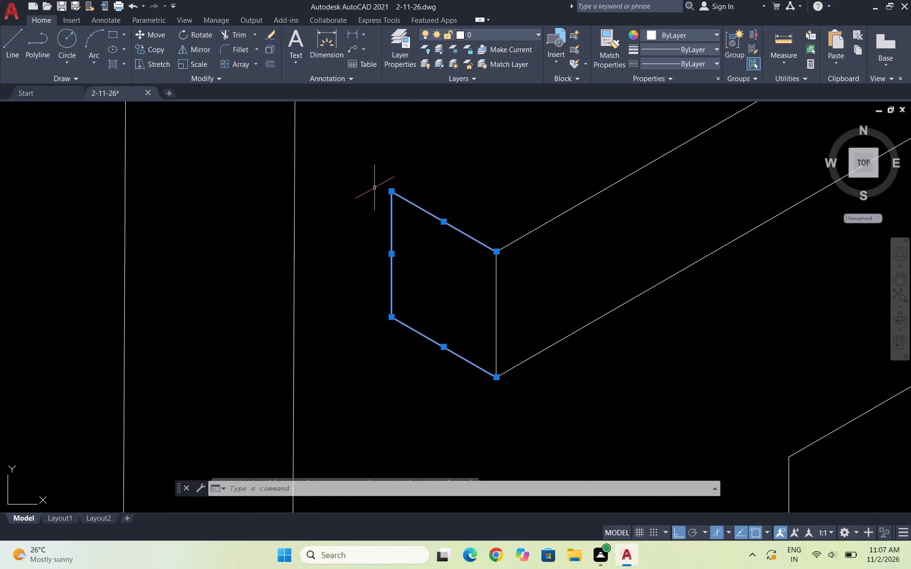
scroll(401, 241, "down", 3)
type("CO")
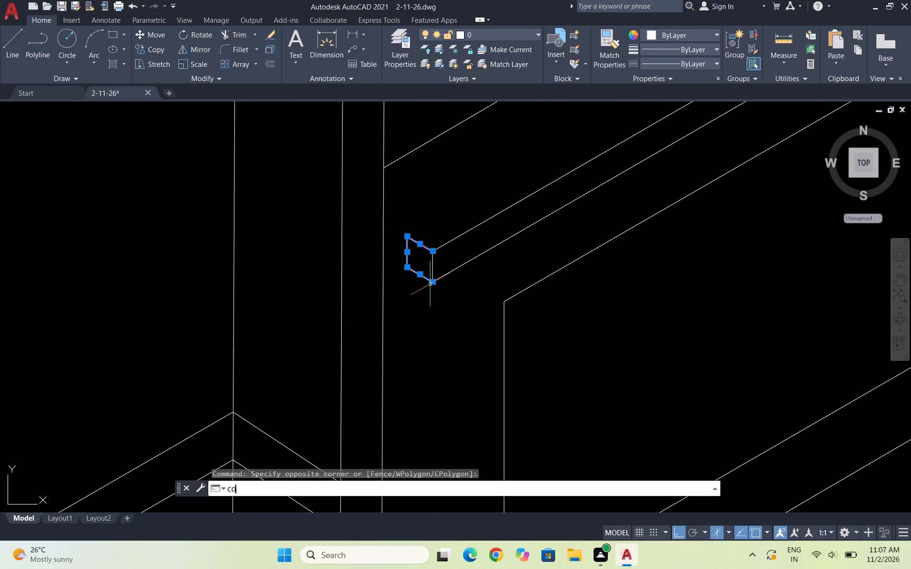
key("Return")
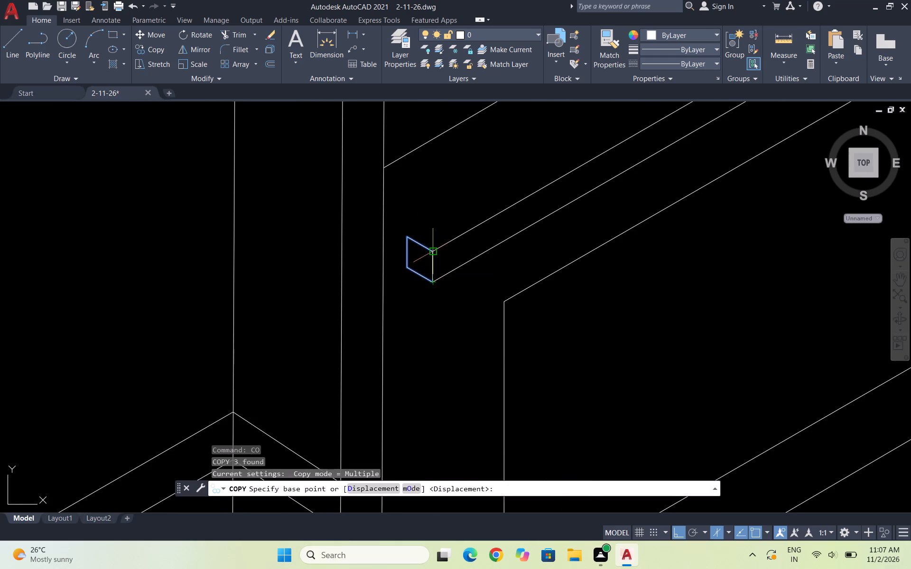
left_click(433, 253)
scroll(433, 253, "down", 3)
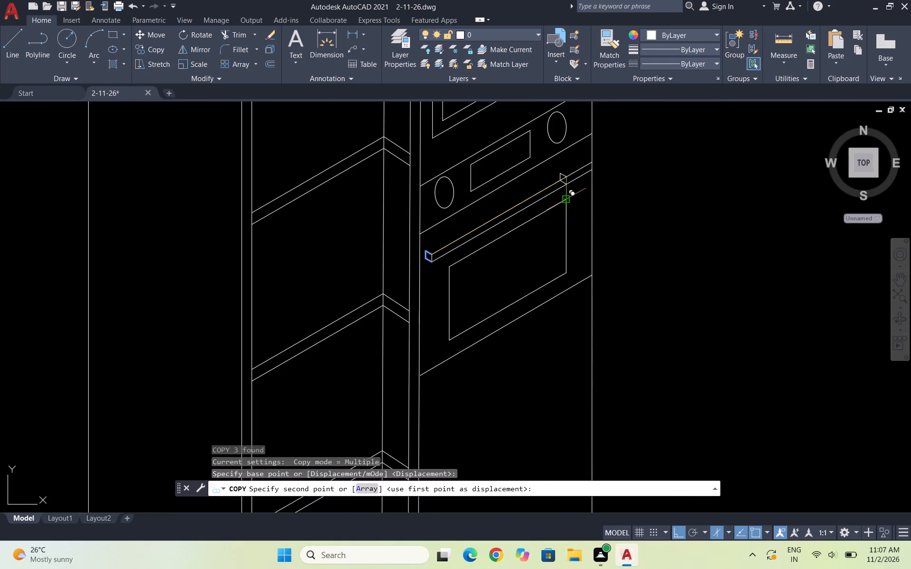
scroll(568, 175, "up", 2)
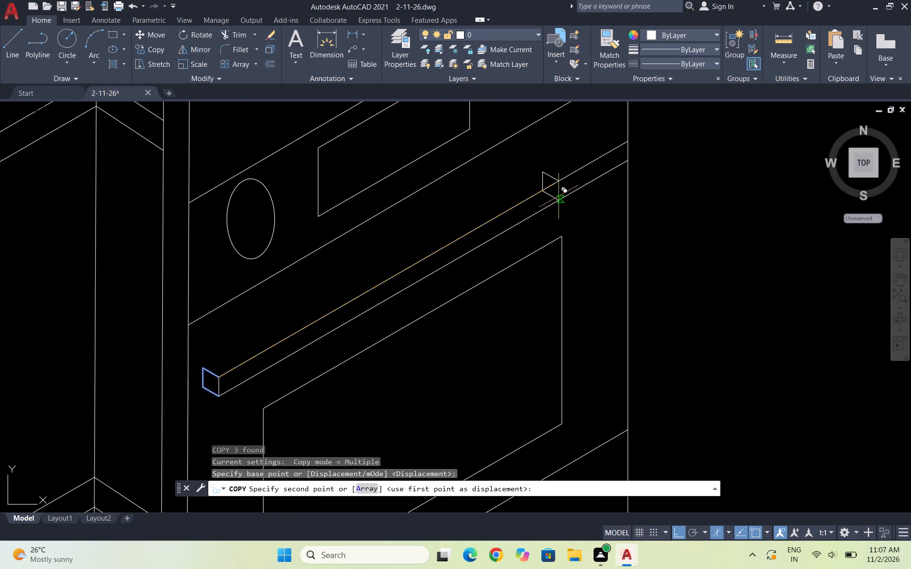
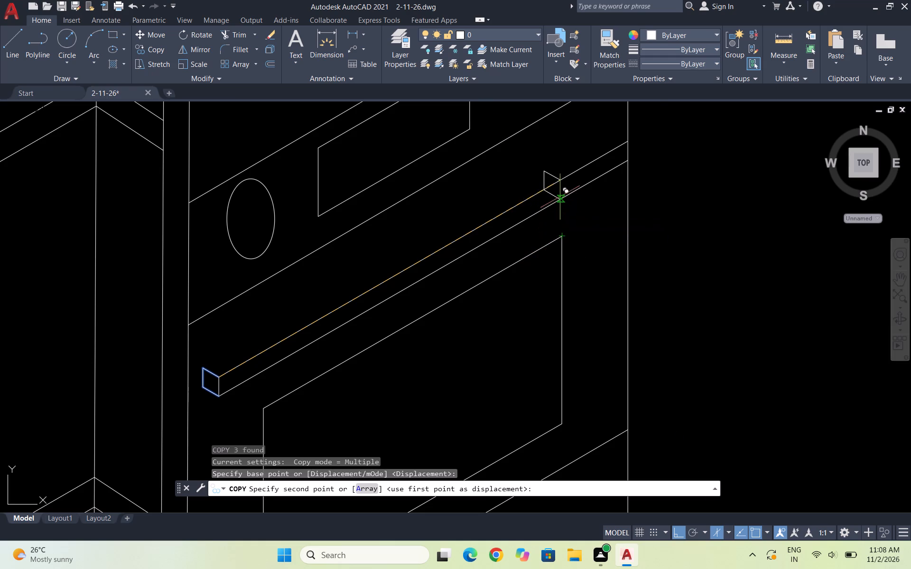
Place the copied end-face edges at the handle's far end, aligned with the far vertical edge of the rectangular panel below.
left_click(564, 210)
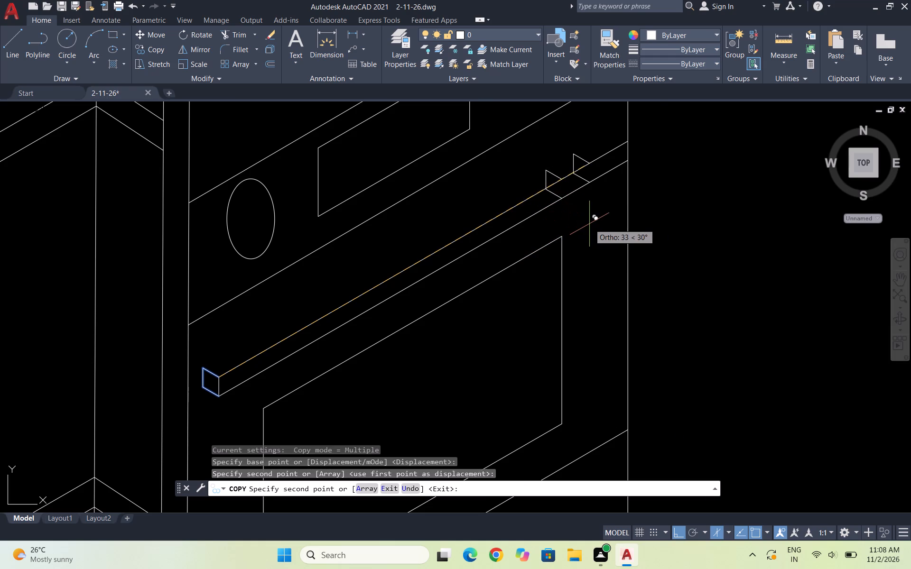
key("Escape")
key("Escape")
key("Escape")
key("Escape")
key("Escape")
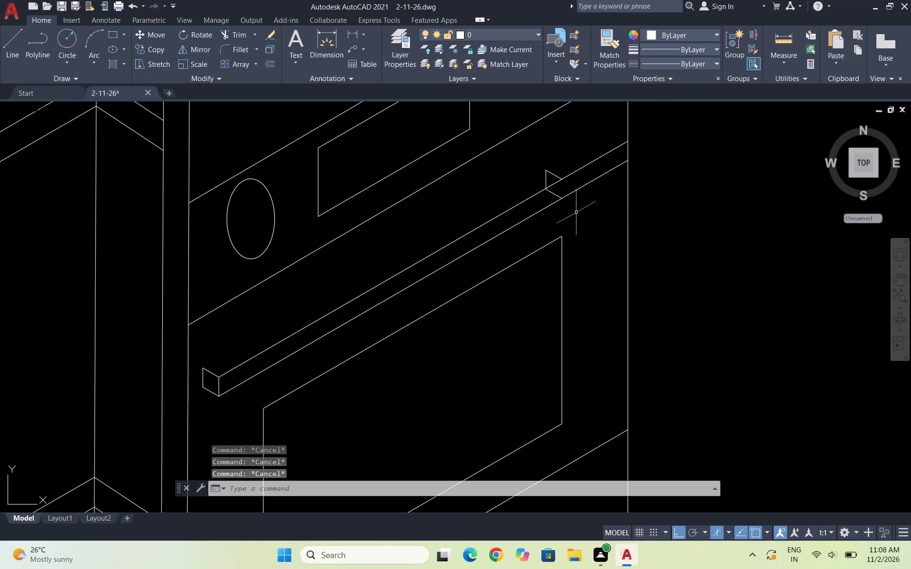
Draw a vertical line between the handle's two long edges to close the copied far end face.
key("l")
key("Return")
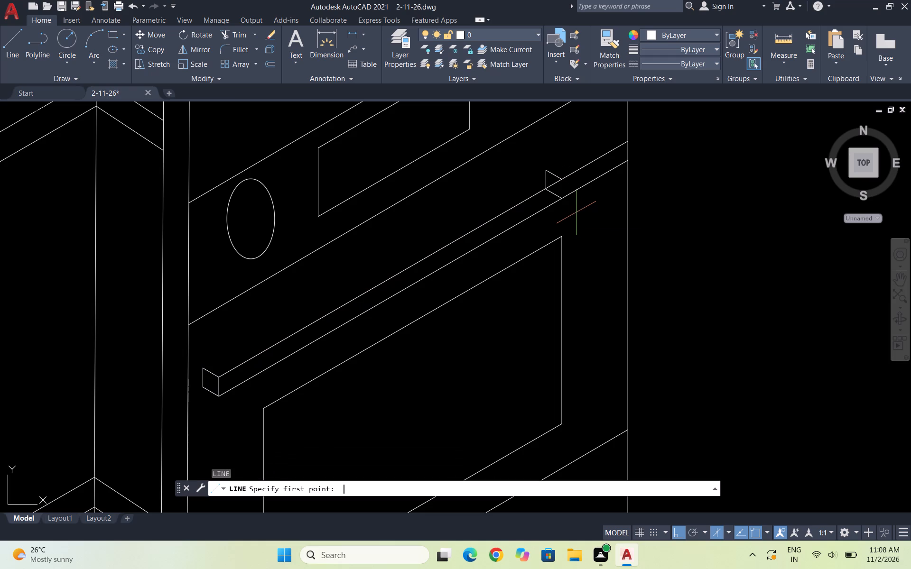
scroll(564, 174, "up", 1)
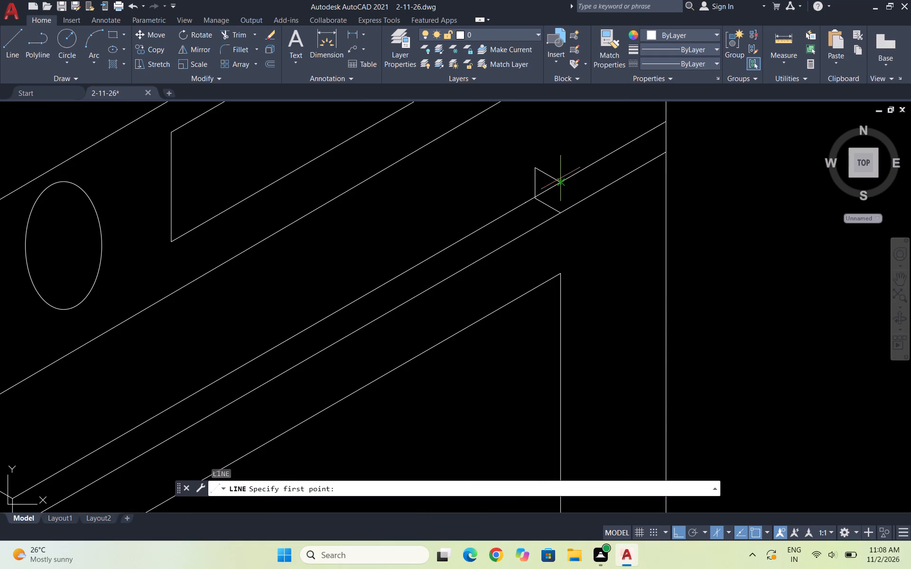
left_click(561, 181)
left_click(563, 216)
key("Escape")
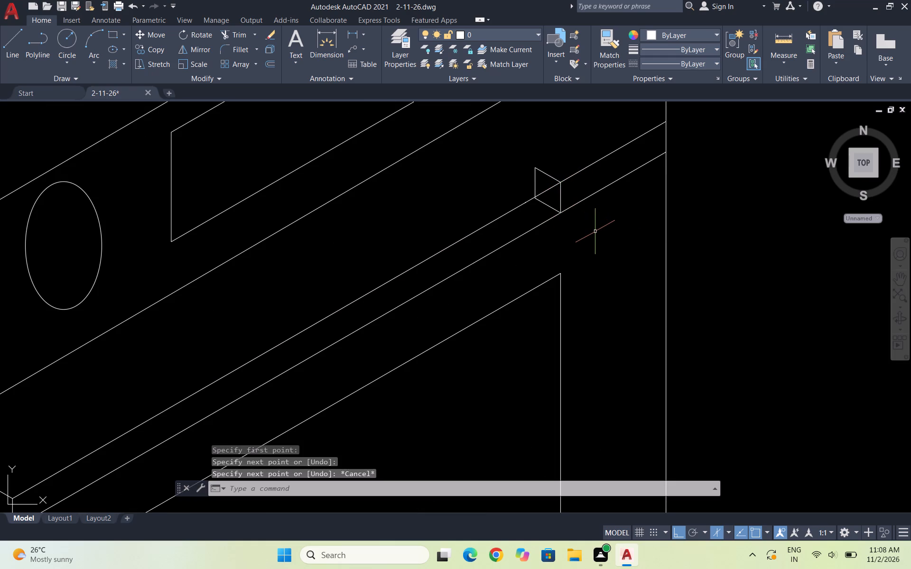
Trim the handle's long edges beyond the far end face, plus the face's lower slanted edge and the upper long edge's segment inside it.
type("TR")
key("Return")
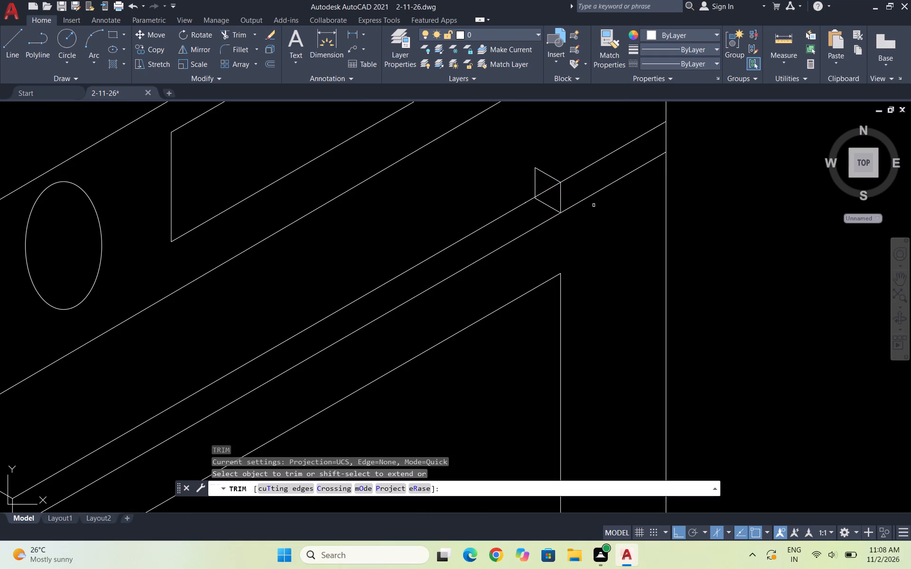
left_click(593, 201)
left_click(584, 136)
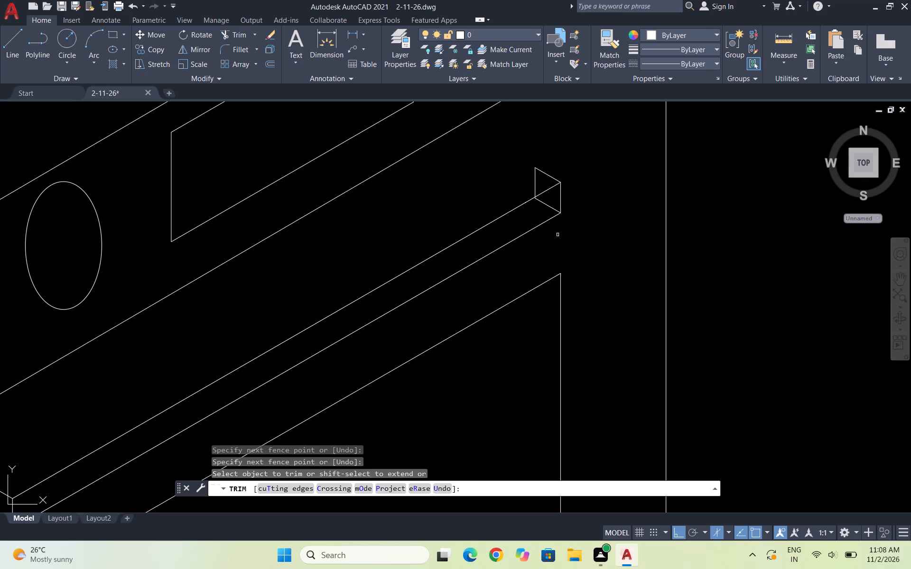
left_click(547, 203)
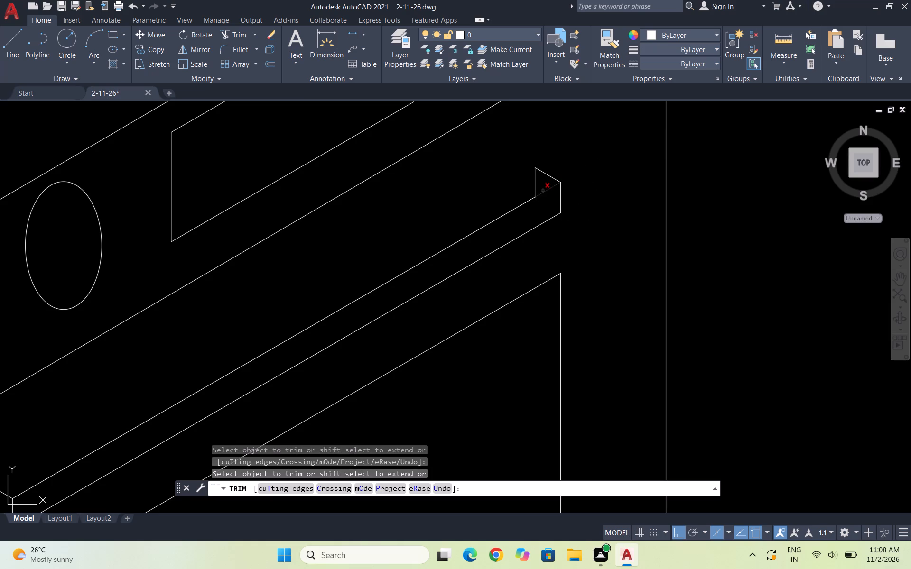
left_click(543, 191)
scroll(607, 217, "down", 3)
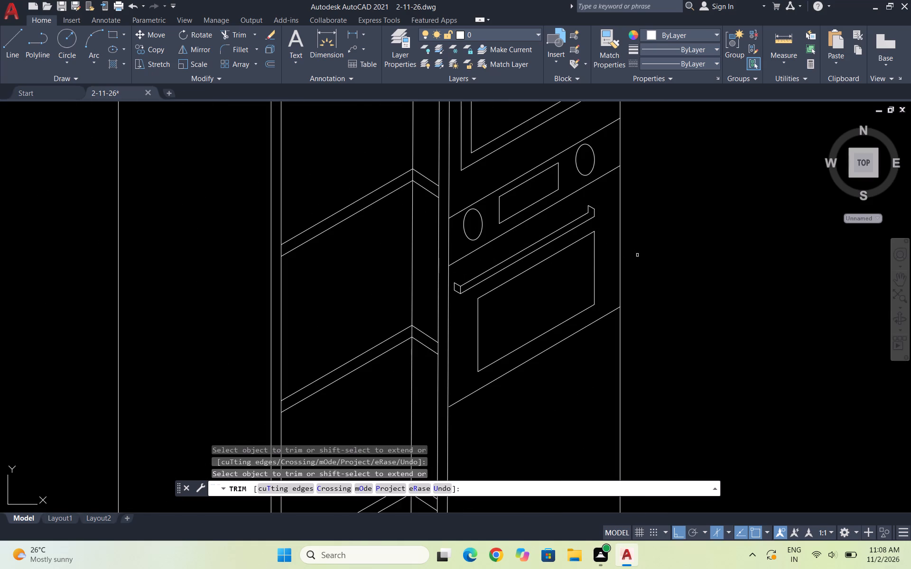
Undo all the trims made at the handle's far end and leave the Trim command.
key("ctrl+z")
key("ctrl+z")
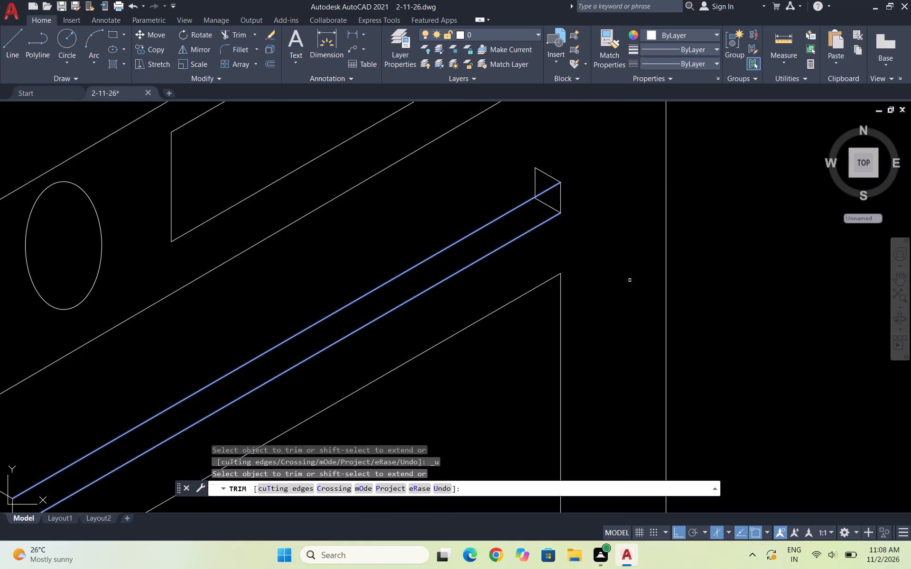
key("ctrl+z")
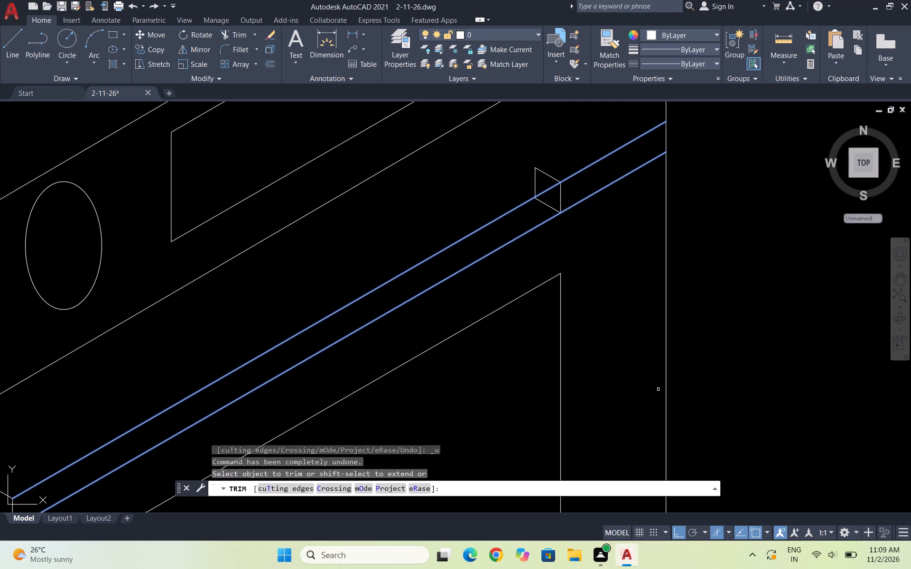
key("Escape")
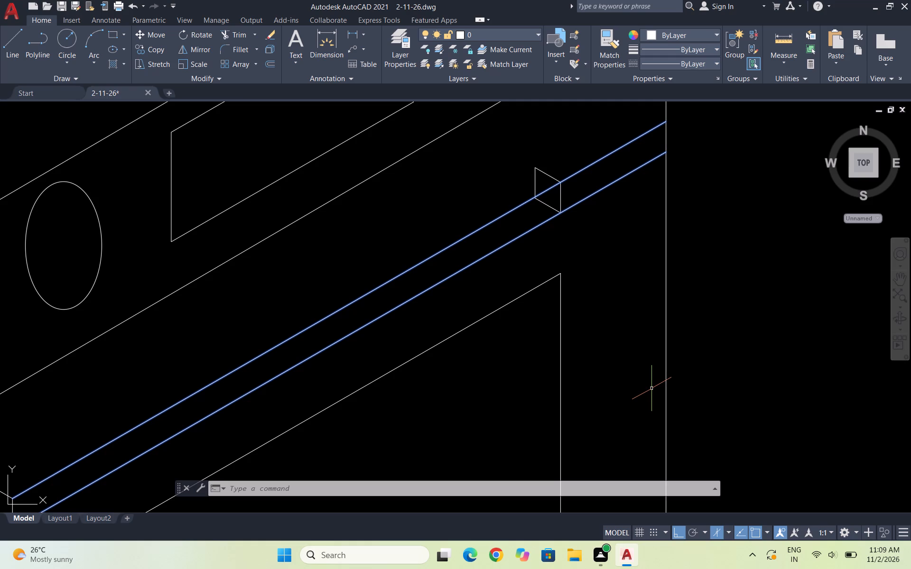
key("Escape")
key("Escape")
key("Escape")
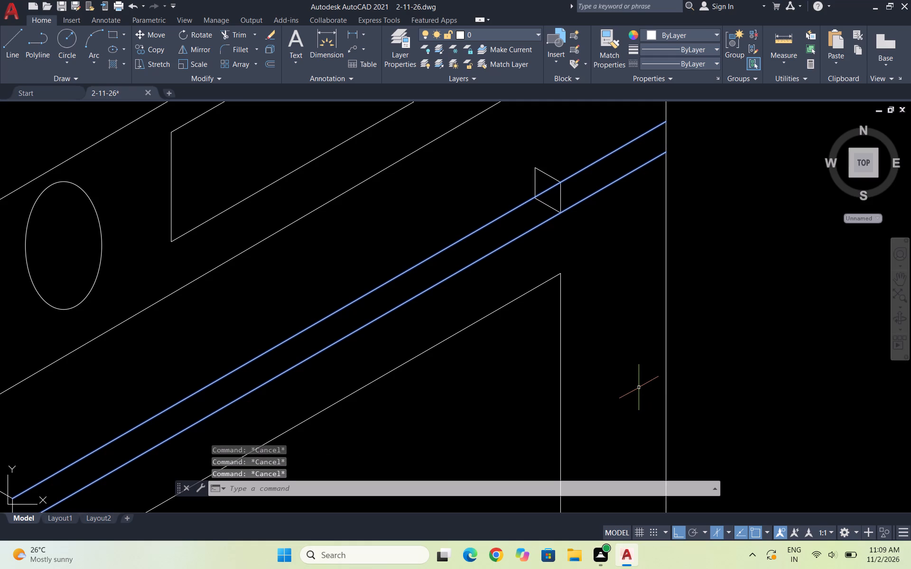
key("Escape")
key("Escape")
Trim the handle's two long edges where they extend past the far end face toward the cabinet's vertical edge.
type("TR")
key("Return")
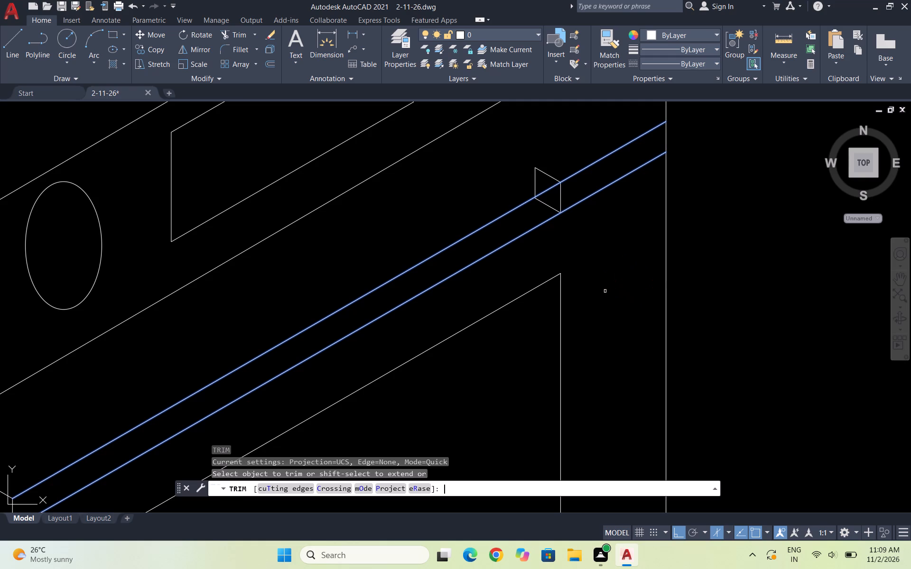
left_click_drag(601, 156, 608, 199)
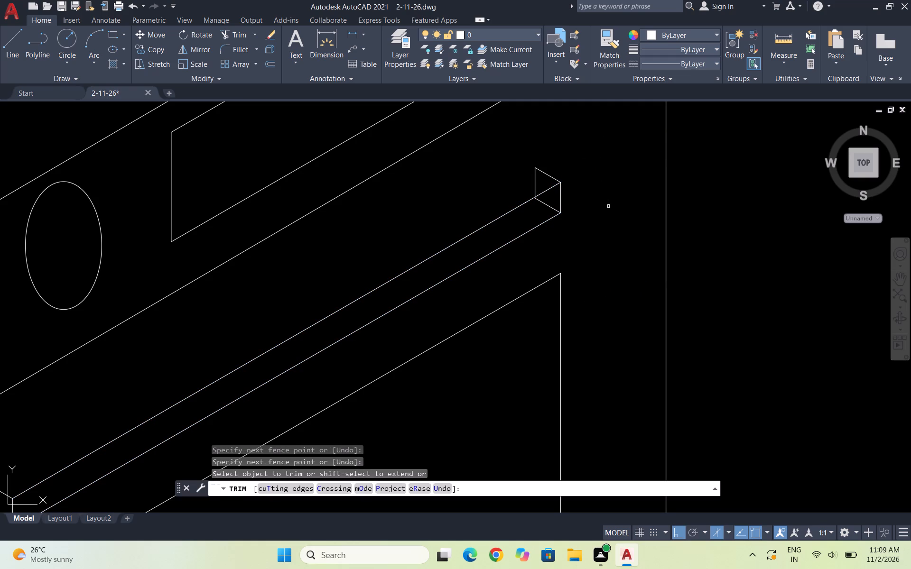
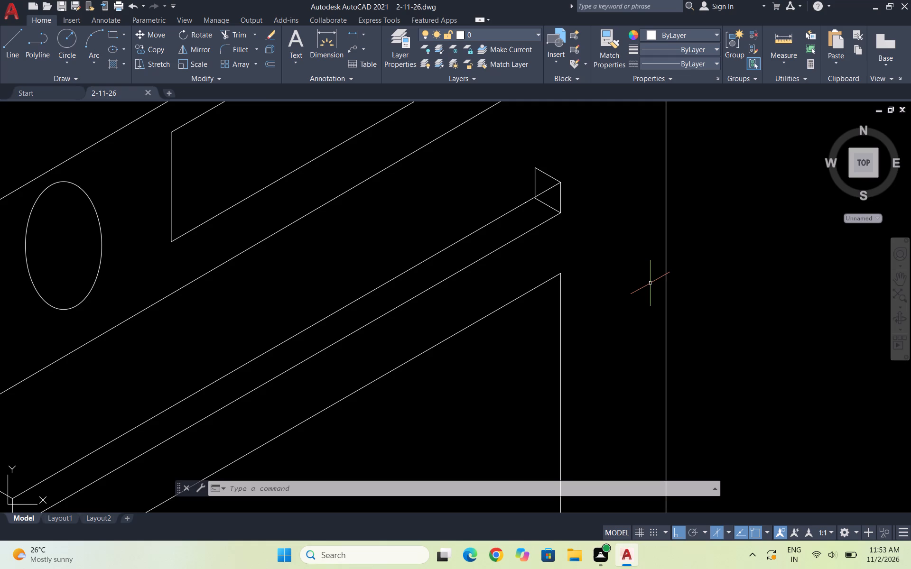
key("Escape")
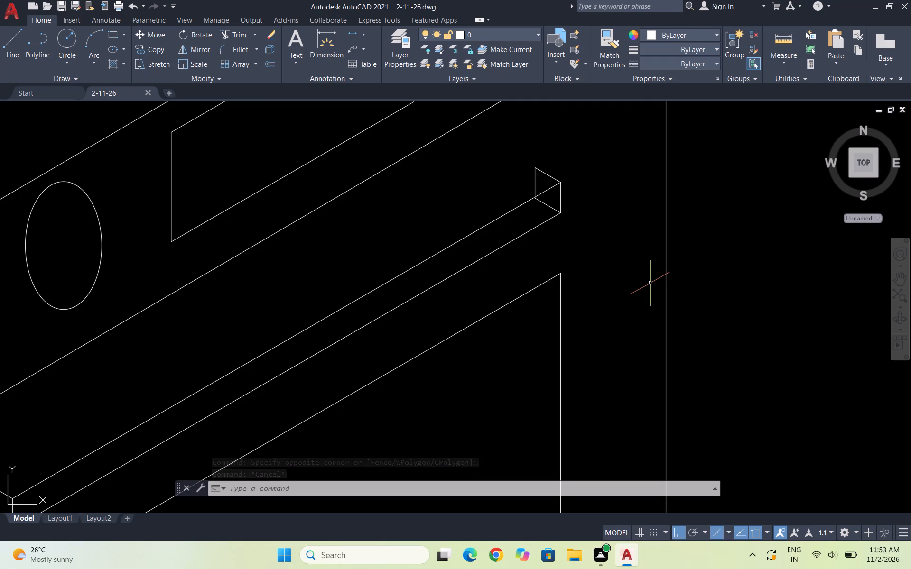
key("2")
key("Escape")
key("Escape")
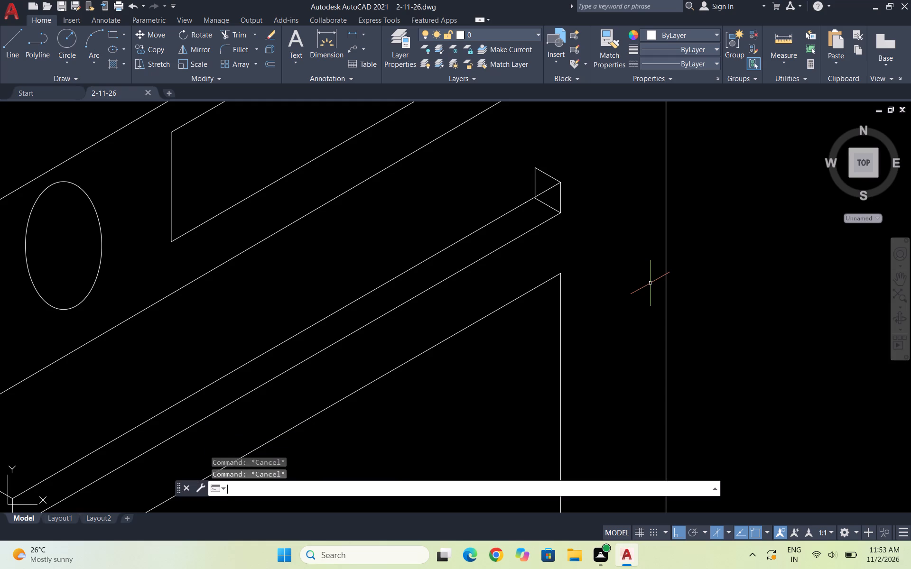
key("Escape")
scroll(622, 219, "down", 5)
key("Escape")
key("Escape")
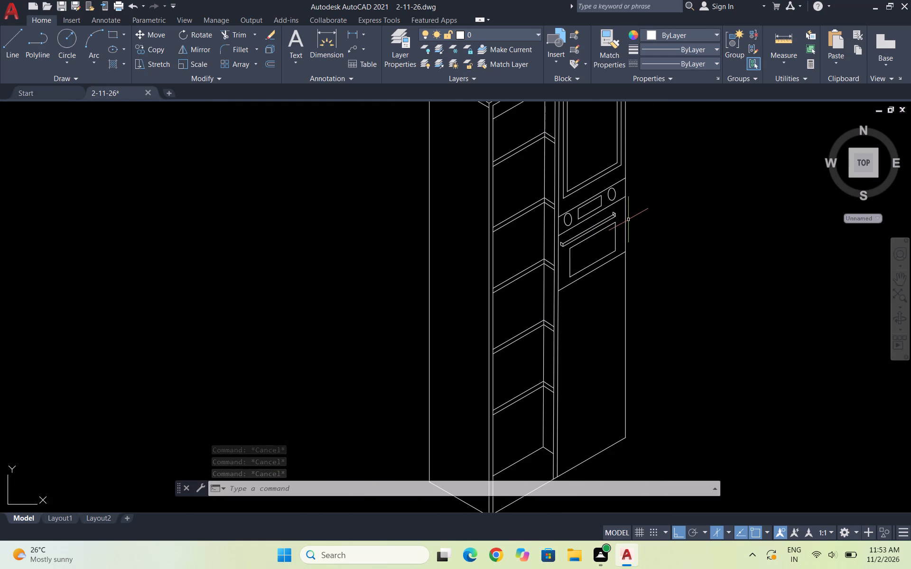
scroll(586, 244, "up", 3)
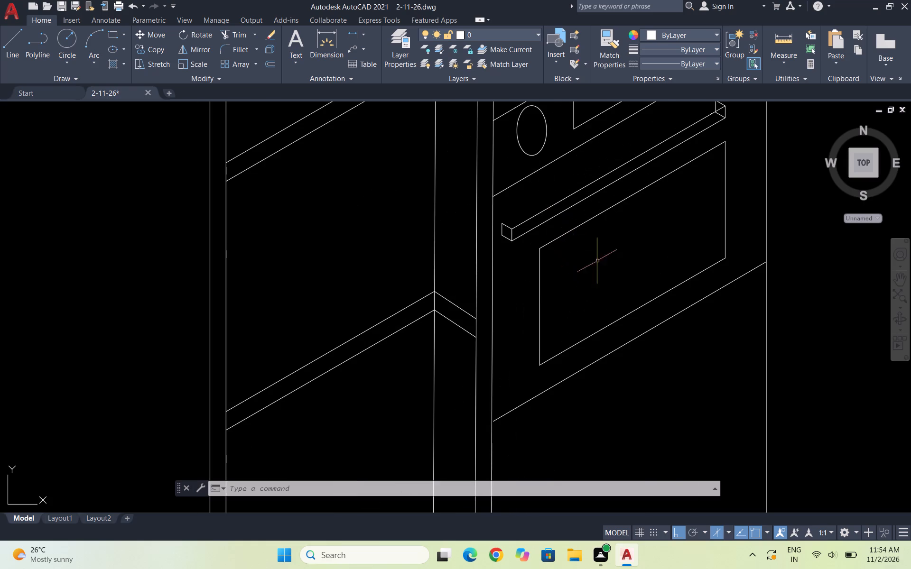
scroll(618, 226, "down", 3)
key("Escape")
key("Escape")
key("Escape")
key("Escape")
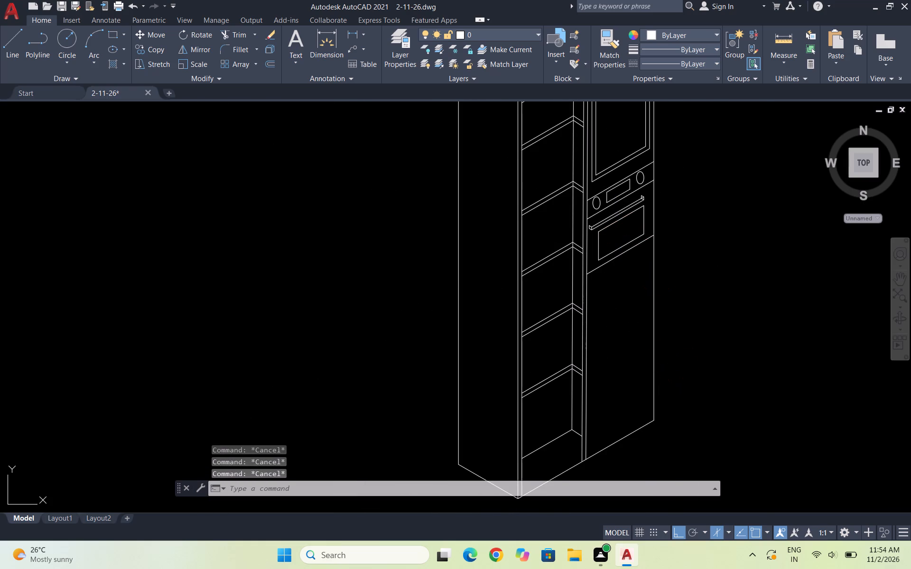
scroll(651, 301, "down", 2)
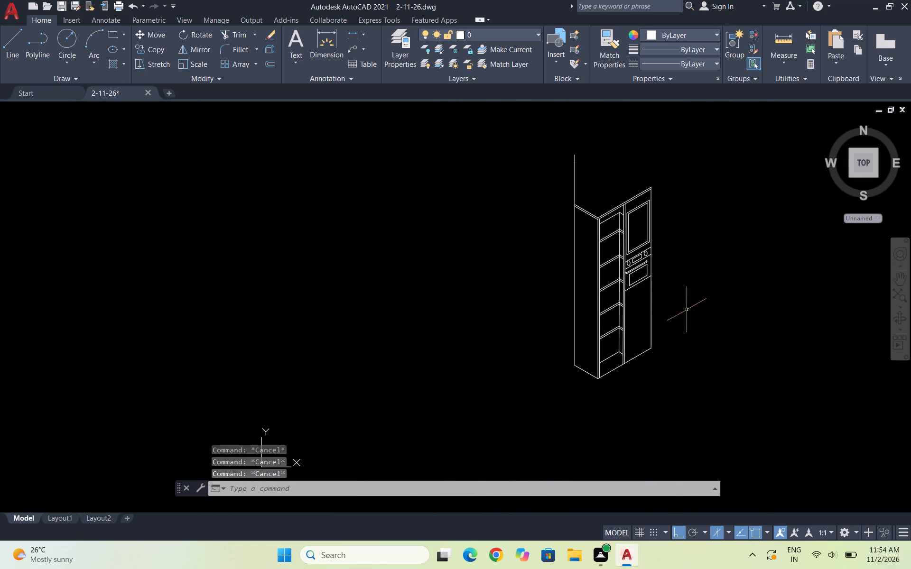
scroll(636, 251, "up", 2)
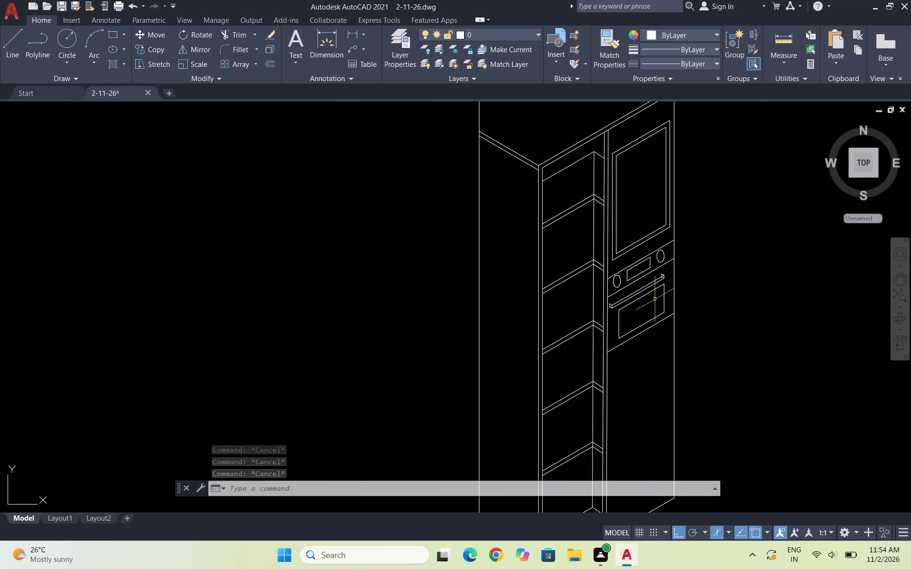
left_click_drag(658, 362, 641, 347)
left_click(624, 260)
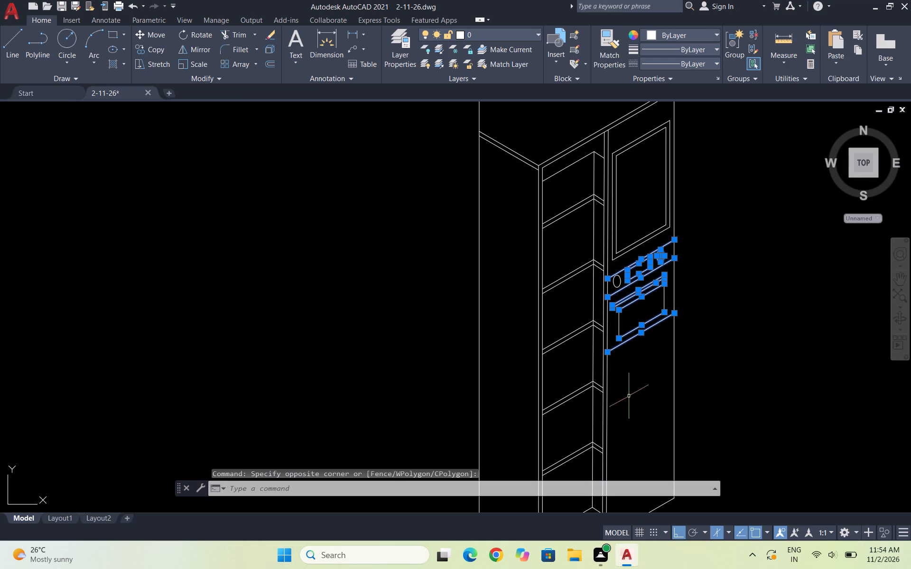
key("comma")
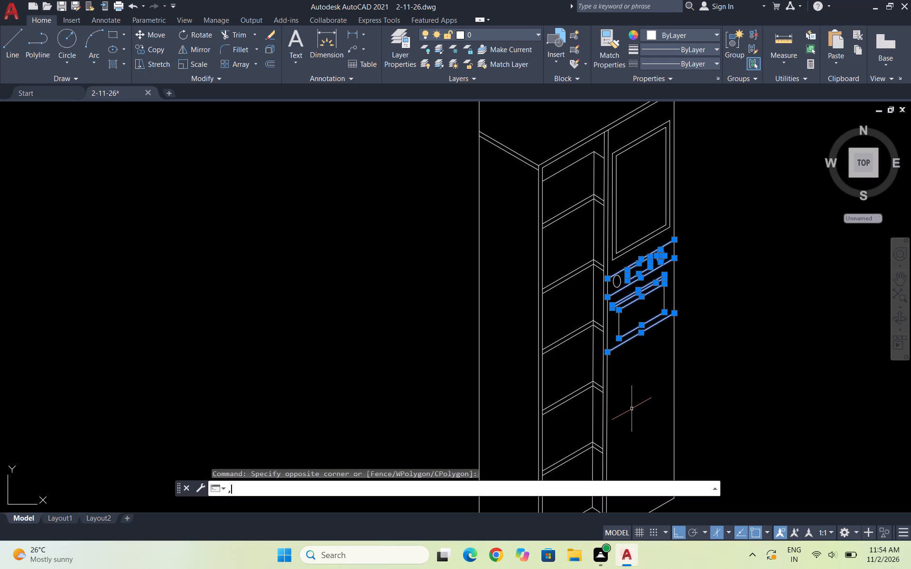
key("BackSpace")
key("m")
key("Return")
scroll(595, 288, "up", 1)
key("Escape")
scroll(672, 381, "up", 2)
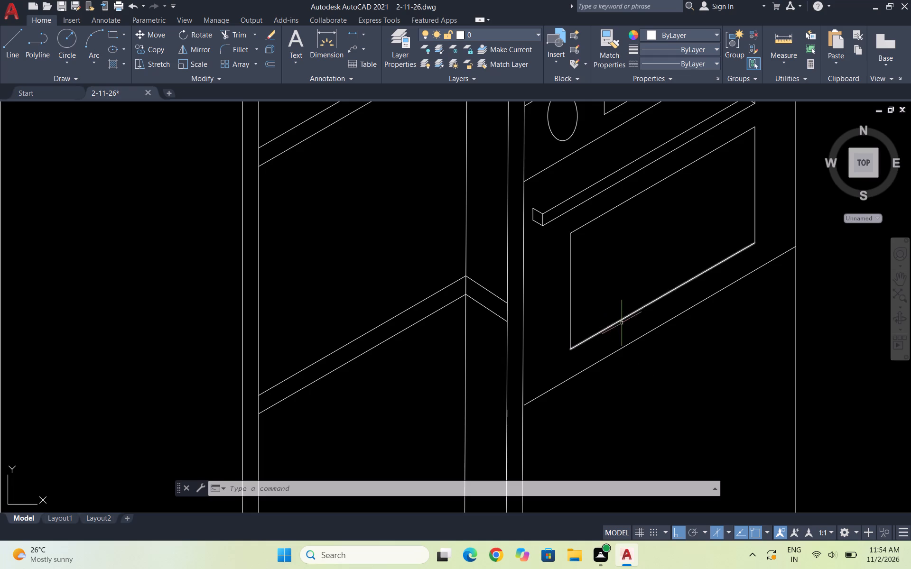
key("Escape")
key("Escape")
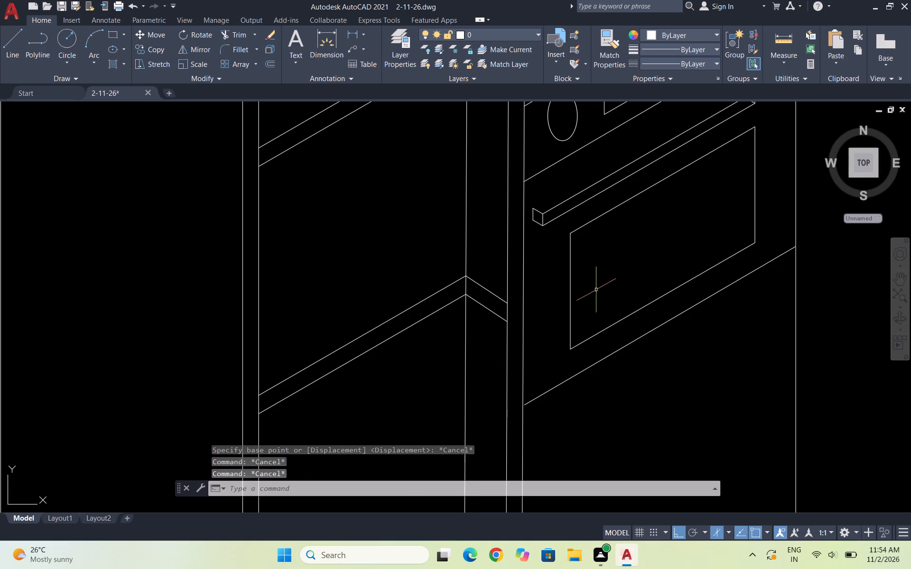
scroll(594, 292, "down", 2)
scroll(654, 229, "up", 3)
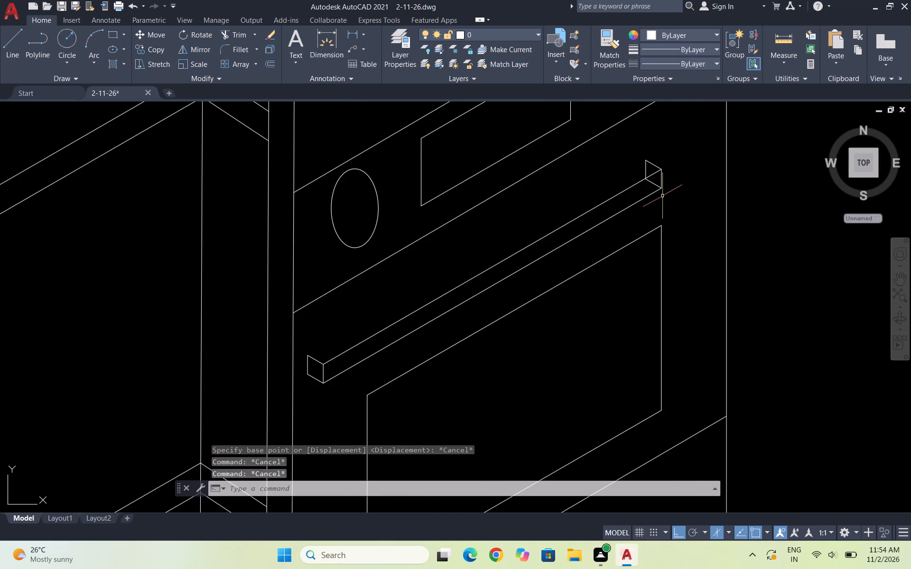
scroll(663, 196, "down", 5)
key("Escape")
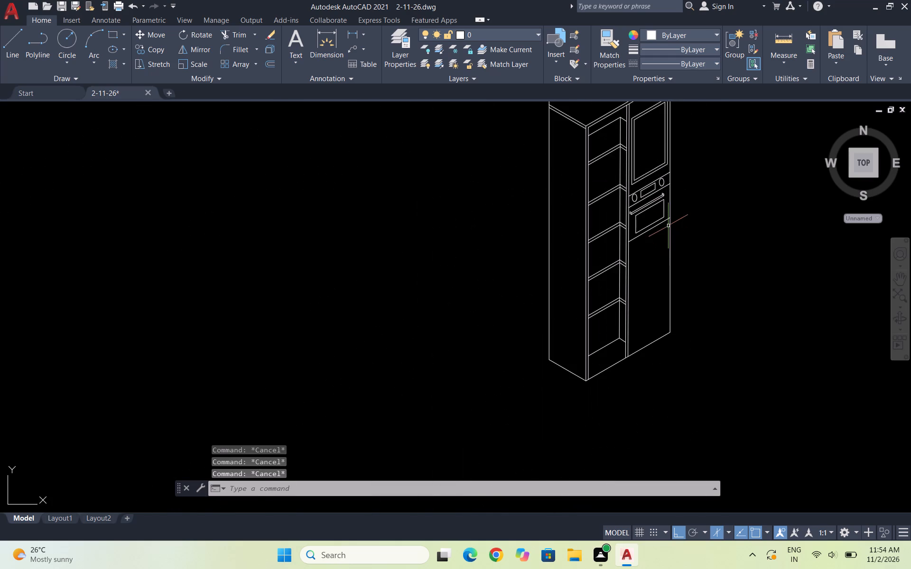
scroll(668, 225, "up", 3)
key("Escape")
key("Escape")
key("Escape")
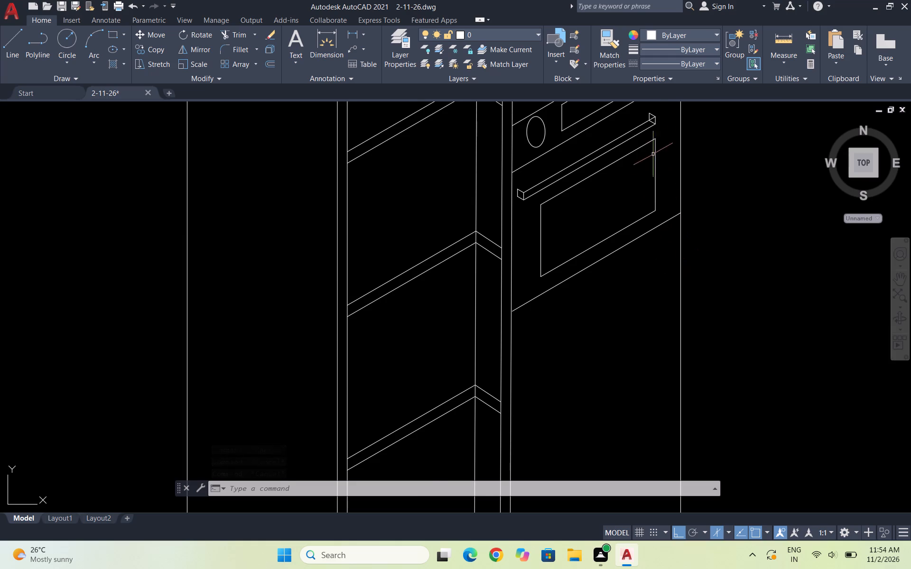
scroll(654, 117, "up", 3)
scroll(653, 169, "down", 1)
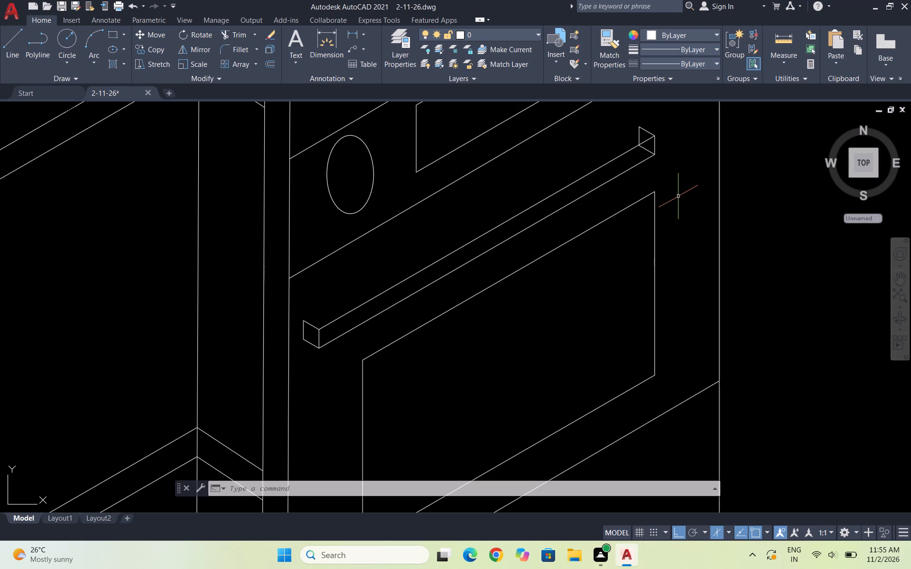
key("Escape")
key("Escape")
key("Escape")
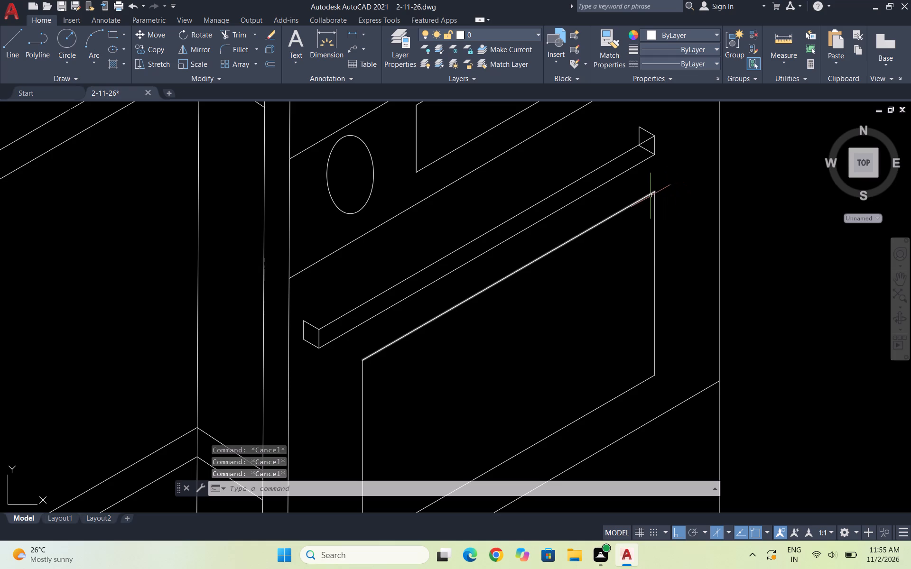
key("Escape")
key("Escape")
Start moving the appliance front as one selection: control strip lines, both knobs, display, handle, rectangular front panel and the slanted line below it.
scroll(621, 157, "down", 2)
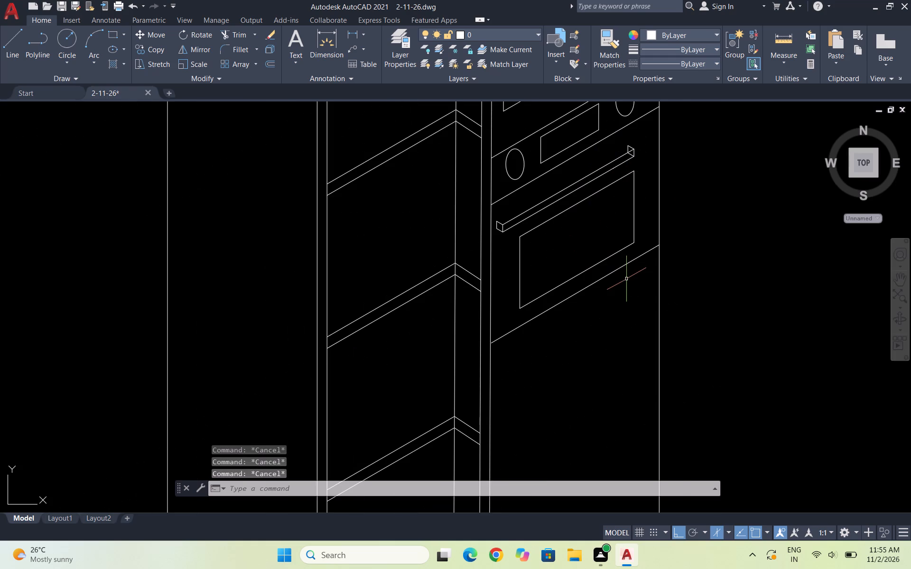
scroll(627, 280, "down", 1)
left_click_drag(626, 315, 619, 311)
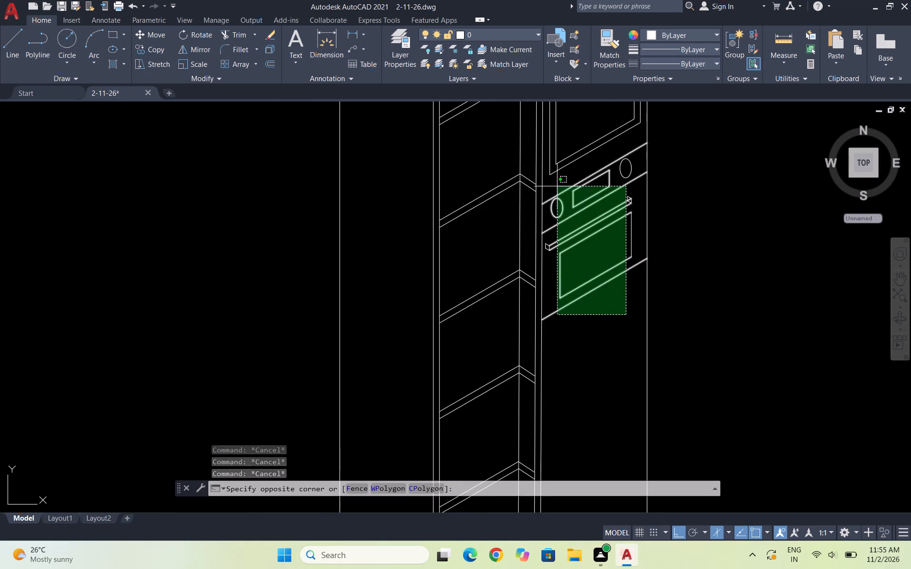
left_click(557, 186)
scroll(628, 155, "up", 3)
left_click(645, 191)
left_click(579, 205)
scroll(615, 164, "down", 4)
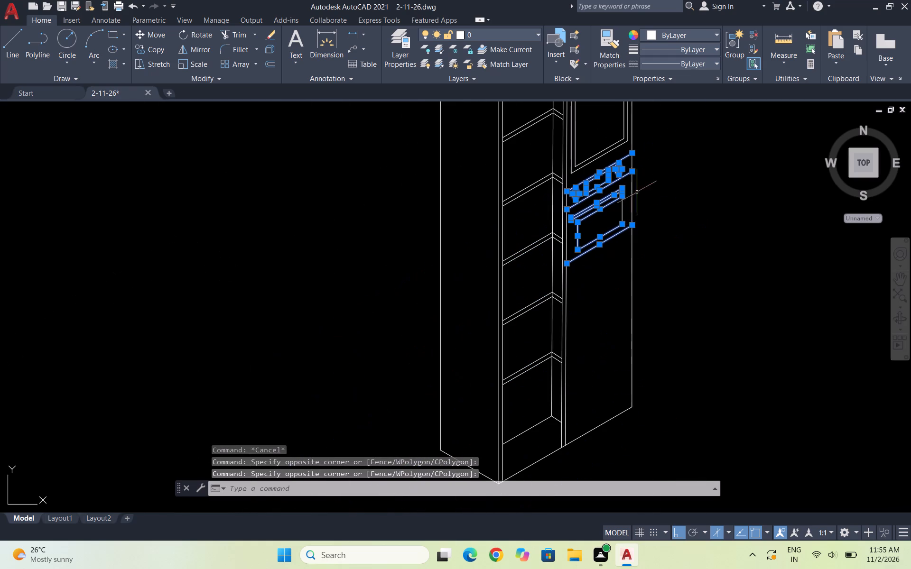
key("m")
key("Return")
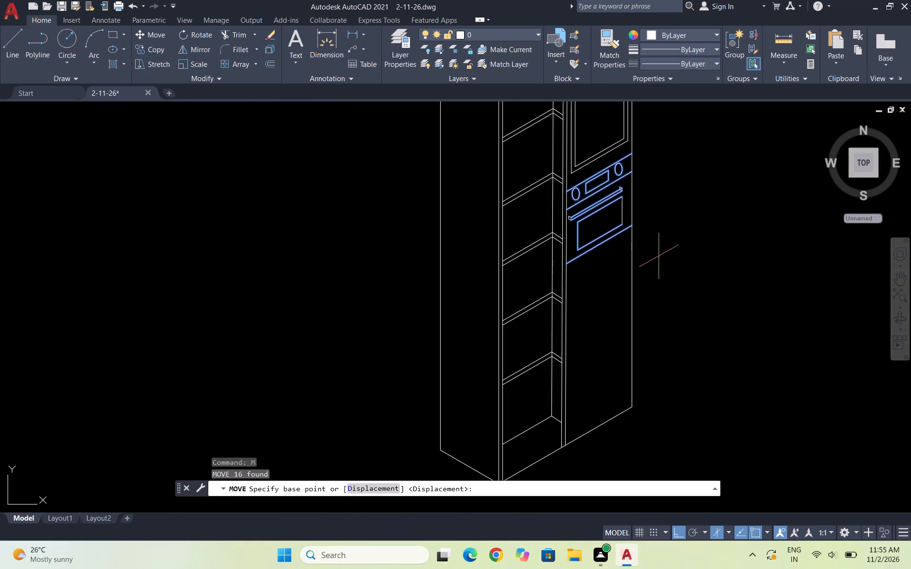
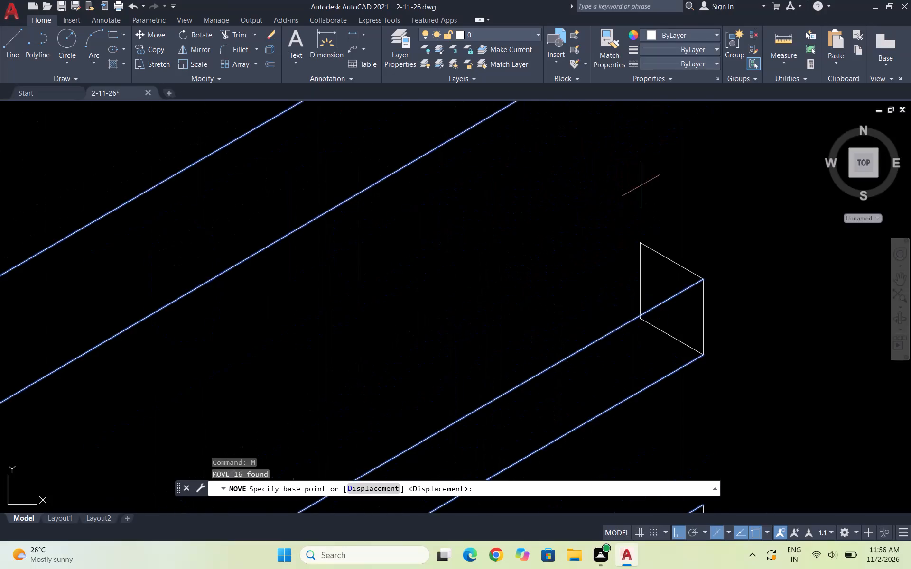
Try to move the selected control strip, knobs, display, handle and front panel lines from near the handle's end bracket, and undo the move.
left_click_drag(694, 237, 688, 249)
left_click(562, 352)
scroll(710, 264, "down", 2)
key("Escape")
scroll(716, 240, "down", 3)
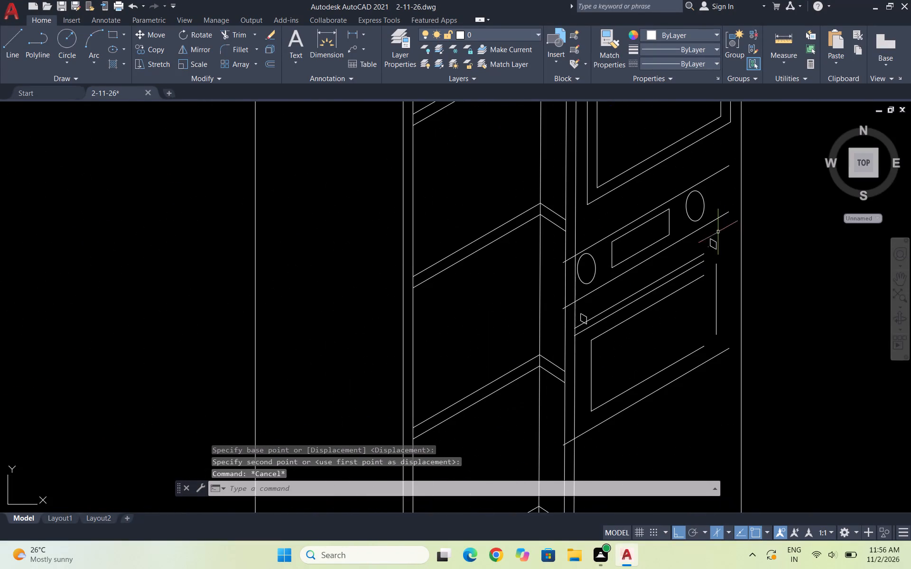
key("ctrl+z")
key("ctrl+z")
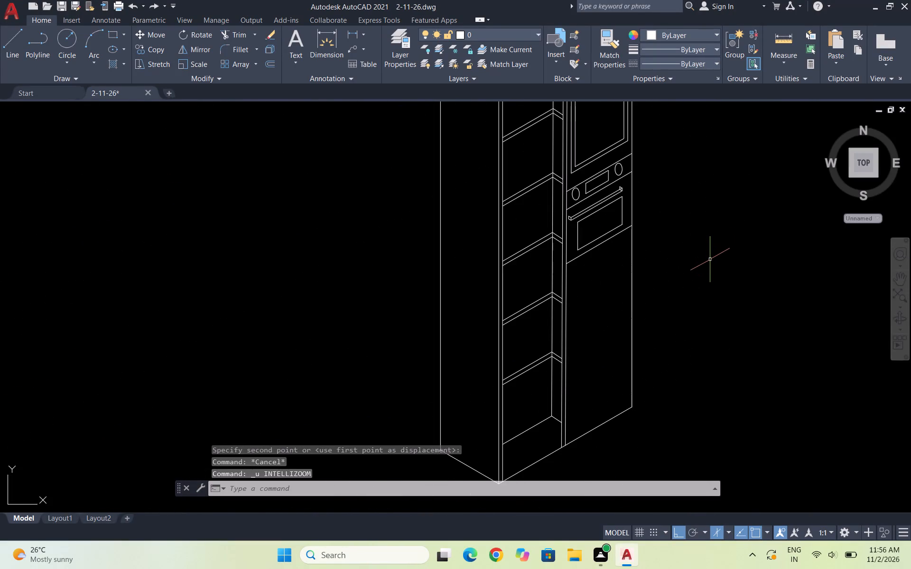
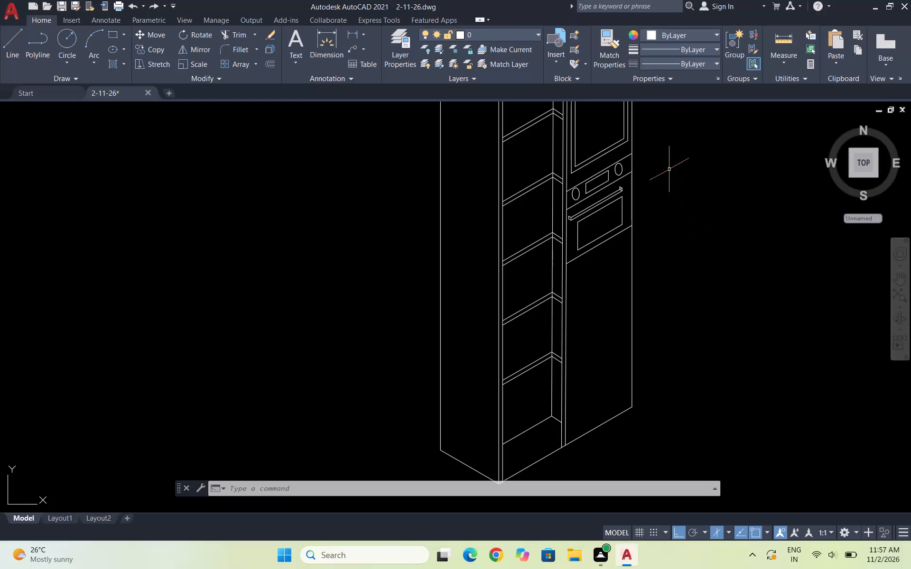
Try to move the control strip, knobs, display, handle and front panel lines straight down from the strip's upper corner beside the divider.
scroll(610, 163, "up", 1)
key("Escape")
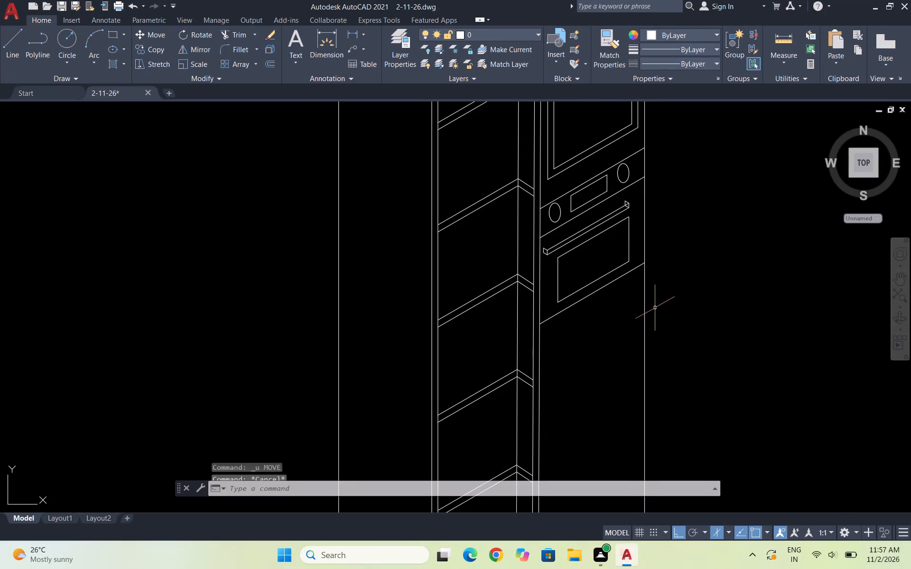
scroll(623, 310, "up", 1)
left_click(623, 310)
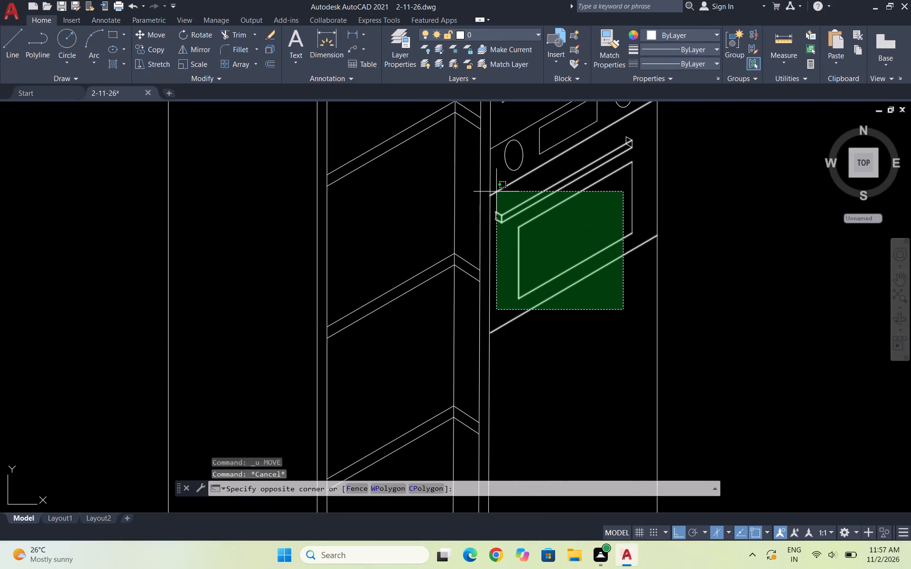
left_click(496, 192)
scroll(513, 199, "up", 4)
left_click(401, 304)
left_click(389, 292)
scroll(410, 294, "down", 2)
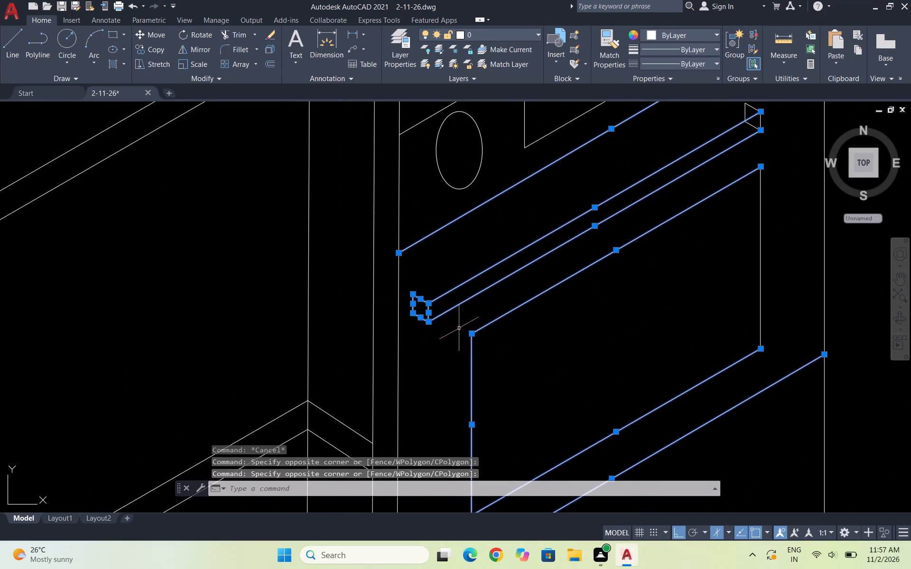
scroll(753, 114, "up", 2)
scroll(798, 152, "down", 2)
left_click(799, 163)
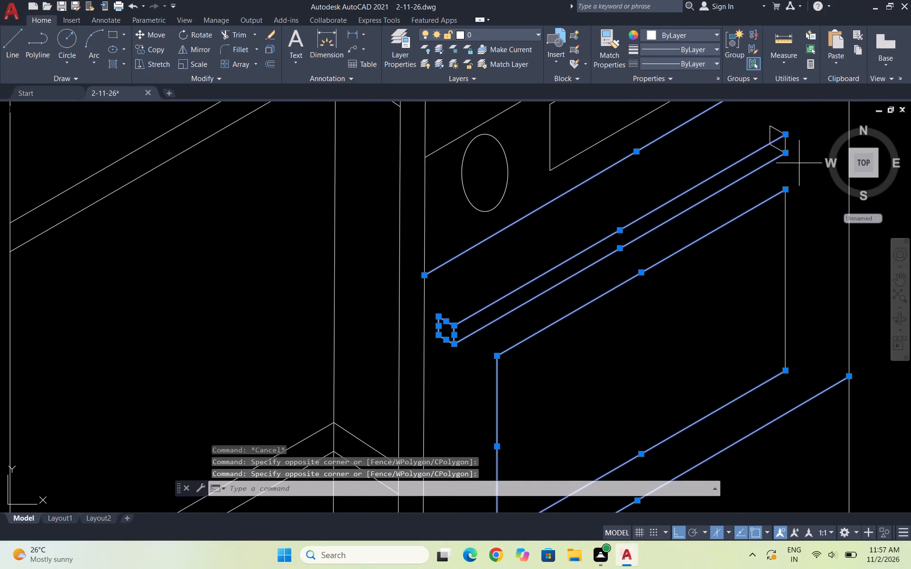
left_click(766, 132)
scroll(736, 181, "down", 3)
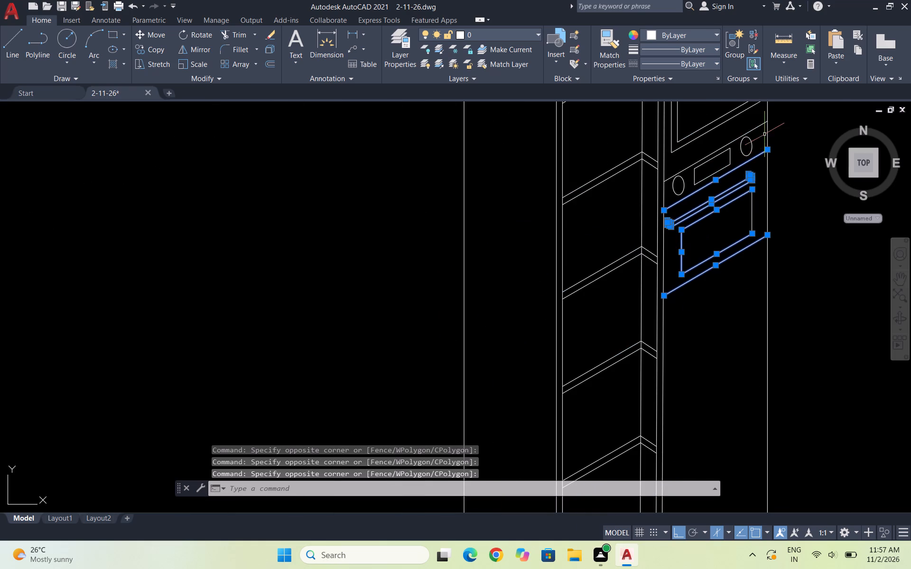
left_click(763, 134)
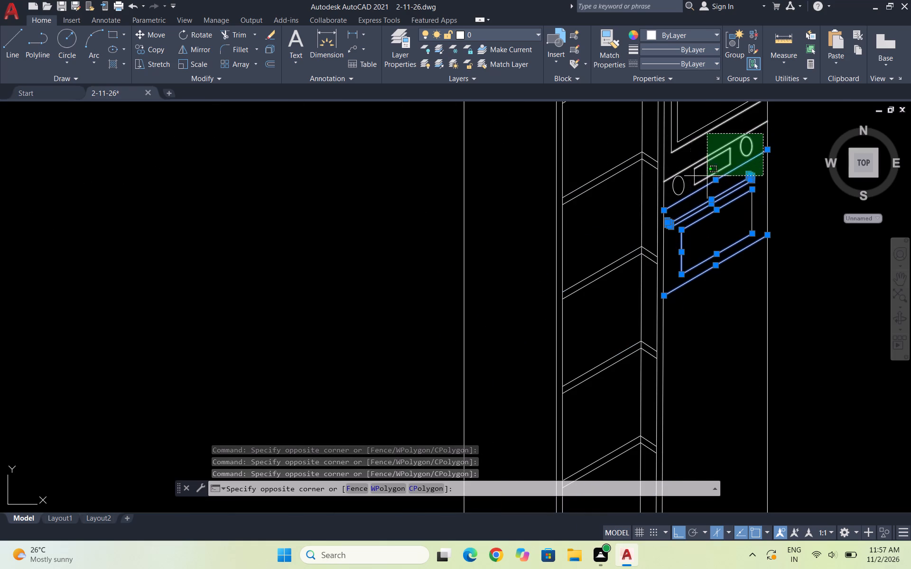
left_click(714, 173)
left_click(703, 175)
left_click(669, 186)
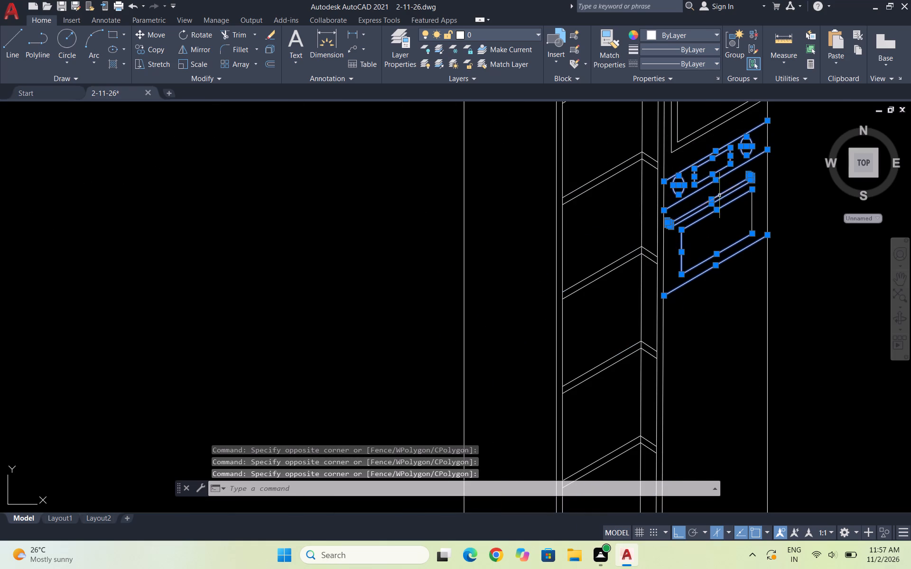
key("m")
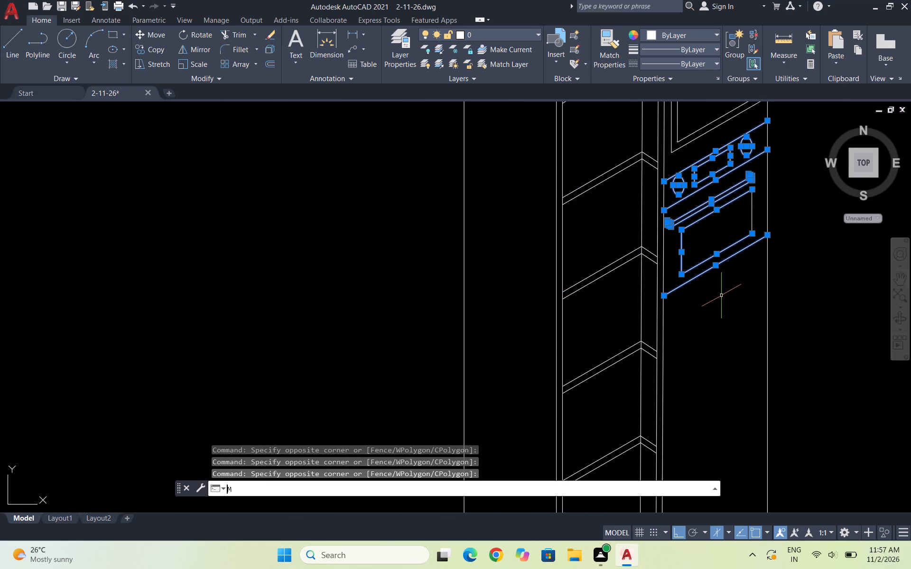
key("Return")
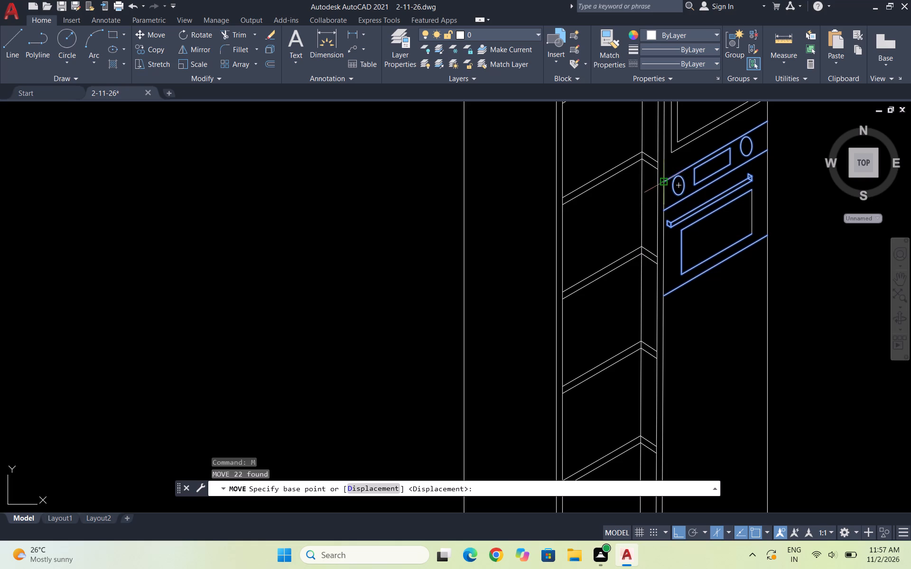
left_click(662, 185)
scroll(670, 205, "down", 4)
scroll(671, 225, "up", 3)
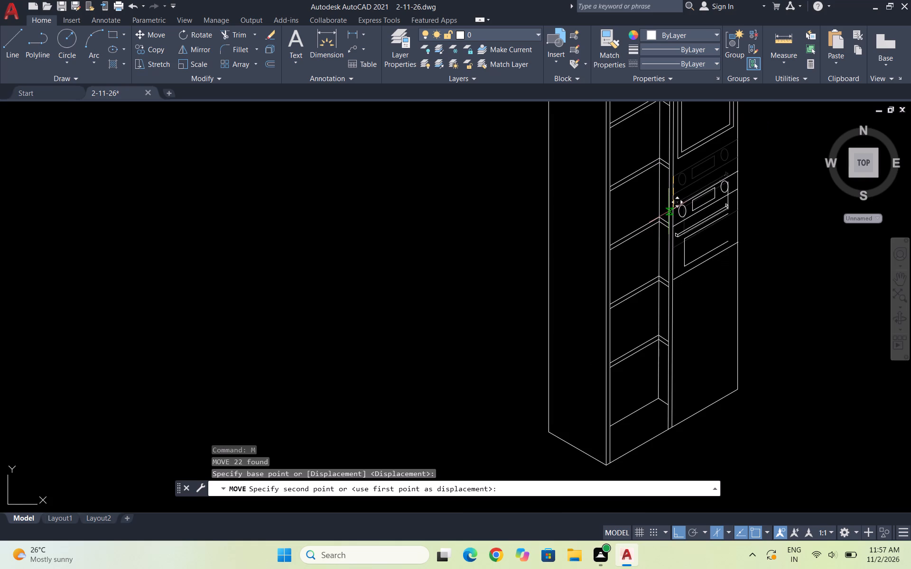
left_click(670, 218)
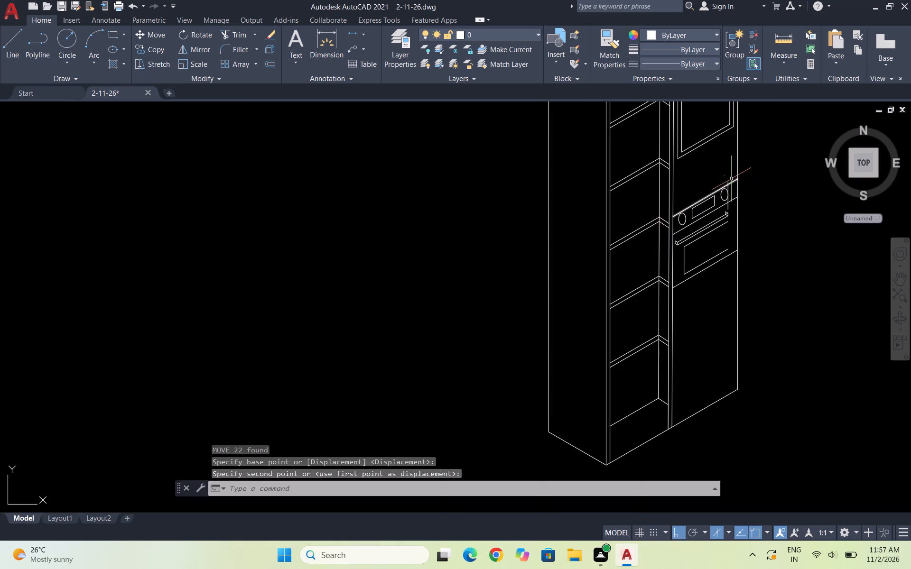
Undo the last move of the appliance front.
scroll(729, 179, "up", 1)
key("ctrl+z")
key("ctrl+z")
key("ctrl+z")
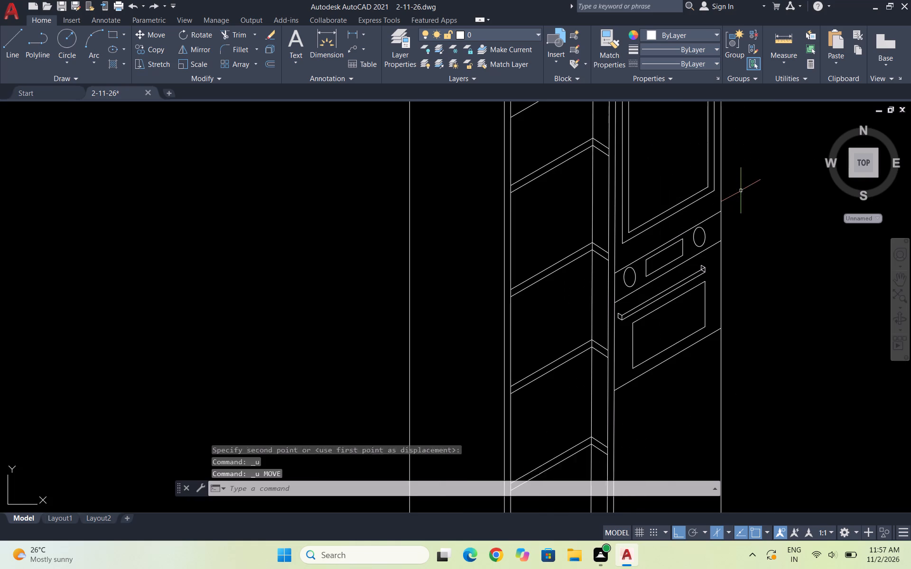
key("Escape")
Move the complete appliance front, including both handle end brackets and all front panel edges, straight down the cabinet from the control strip's upper corner.
scroll(716, 363, "up", 1)
left_click_drag(715, 361, 711, 358)
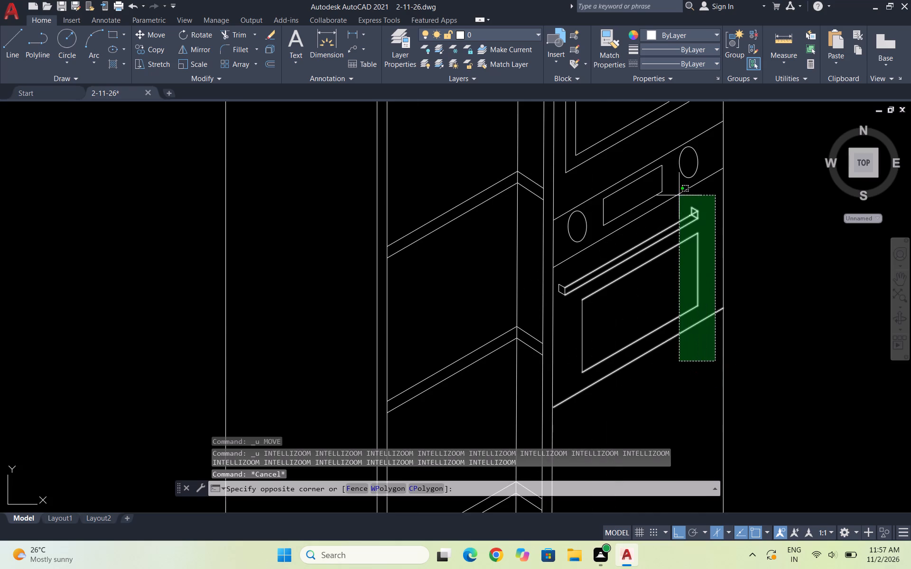
left_click(660, 141)
left_click(661, 384)
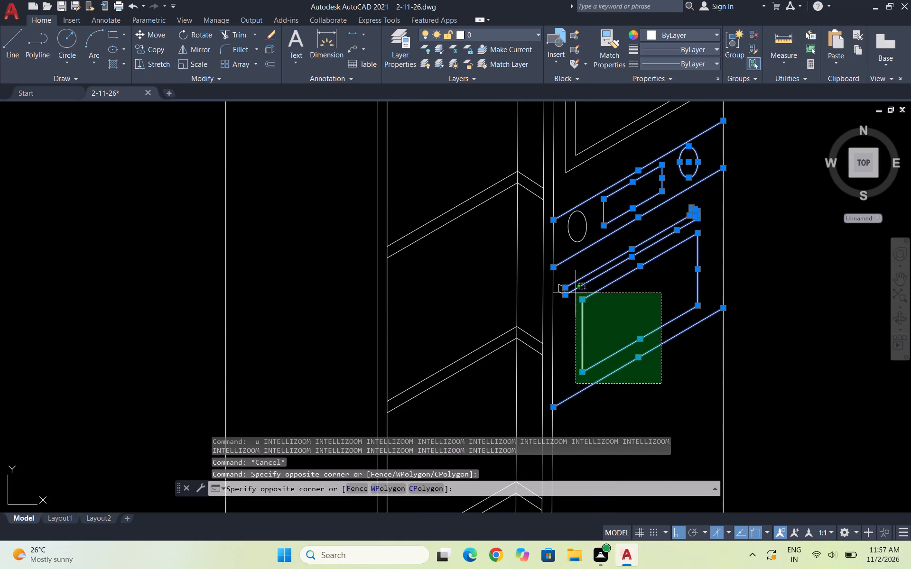
left_click(575, 197)
scroll(623, 205, "down", 1)
scroll(578, 256, "up", 3)
left_click_drag(633, 312, 625, 295)
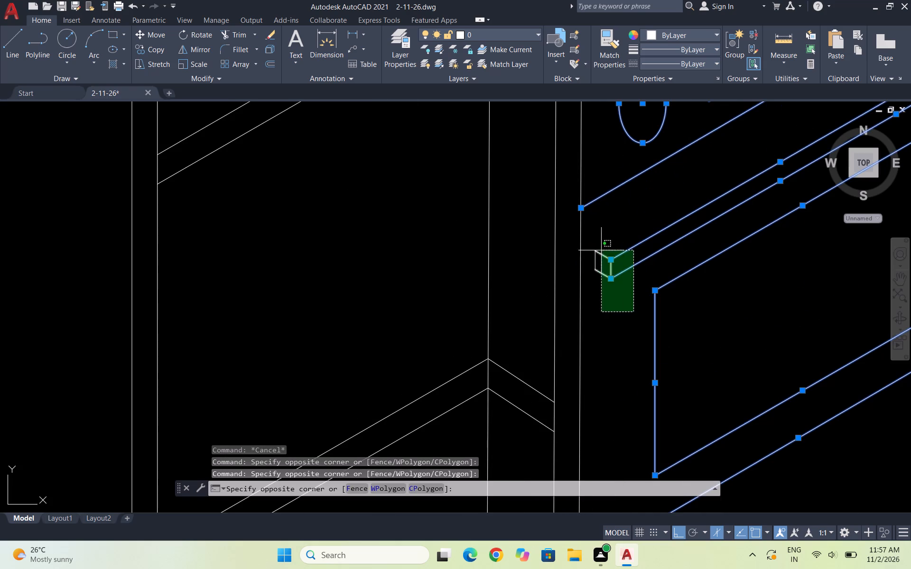
left_click(595, 241)
scroll(593, 287, "down", 3)
scroll(689, 255, "up", 3)
scroll(713, 217, "up", 3)
scroll(712, 216, "down", 6)
key("m")
key("Return")
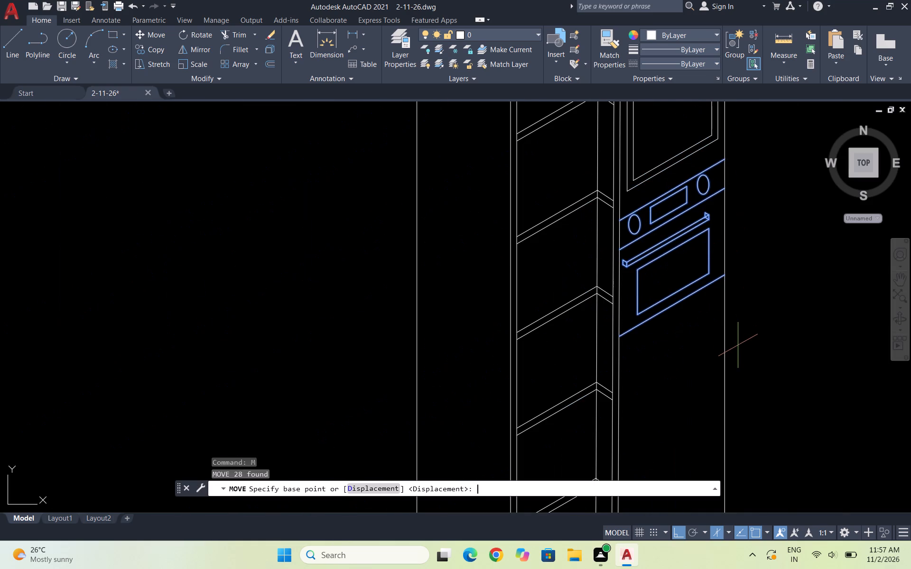
left_click(617, 221)
scroll(618, 211, "down", 3)
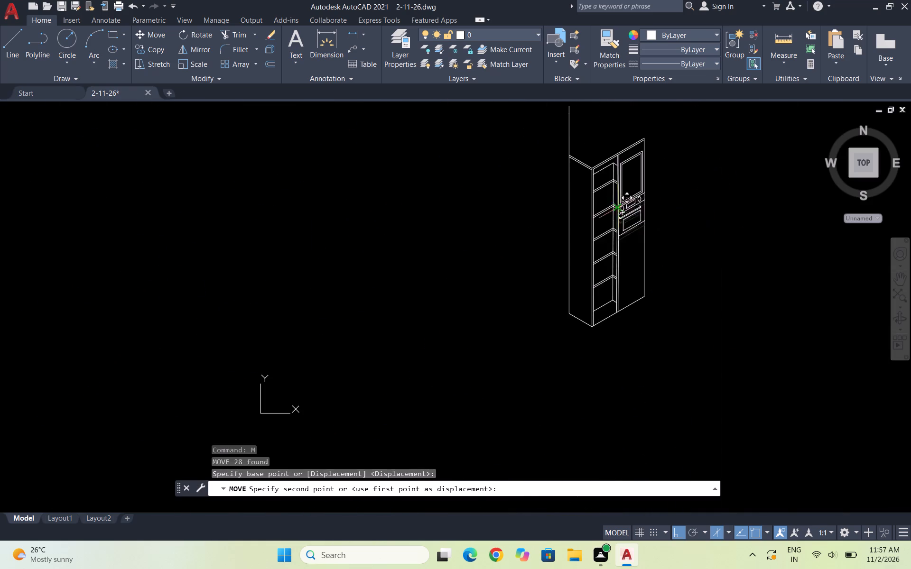
scroll(611, 236, "up", 4)
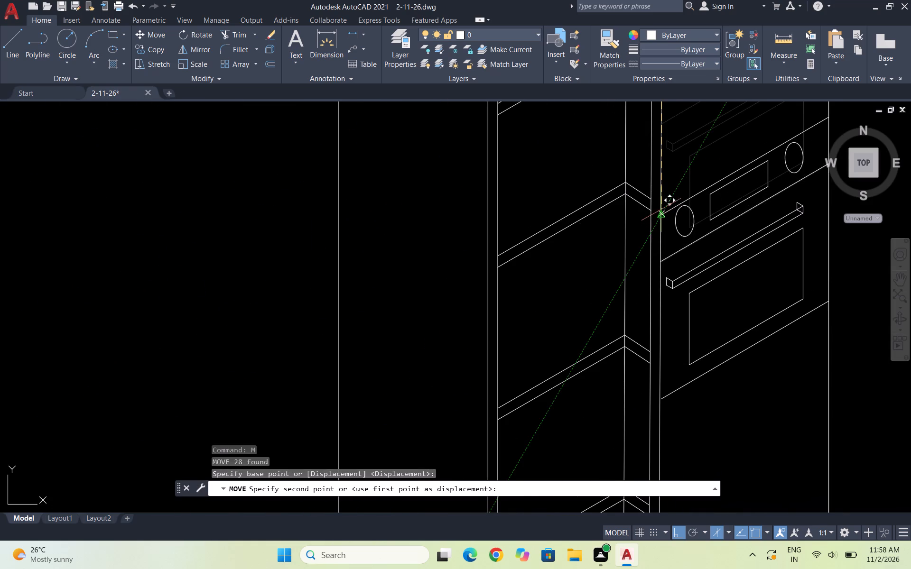
left_click(668, 228)
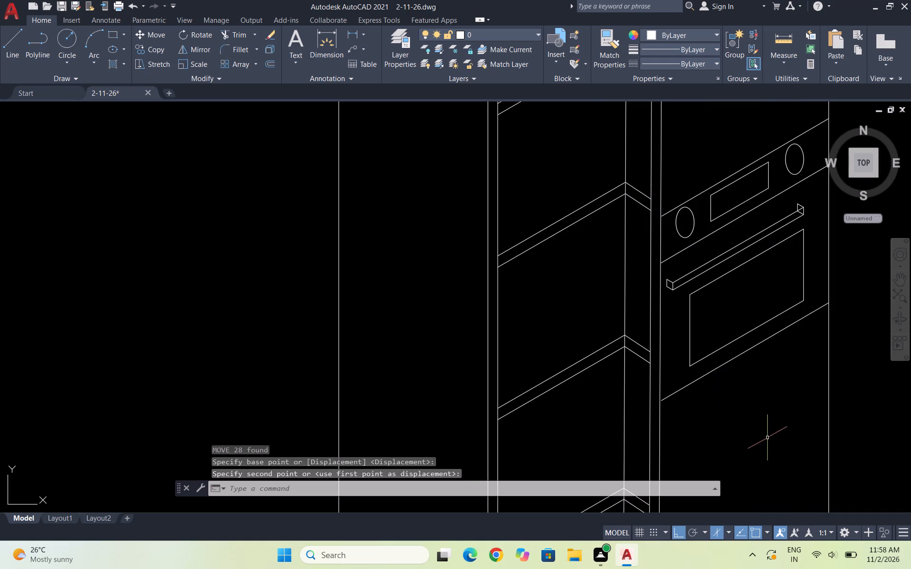
Extend the appliance front's lower boundary line to the cabinet divider edge, and try extending the control strip's upper line too.
key("Escape")
key("Escape")
type("EX")
key("Return")
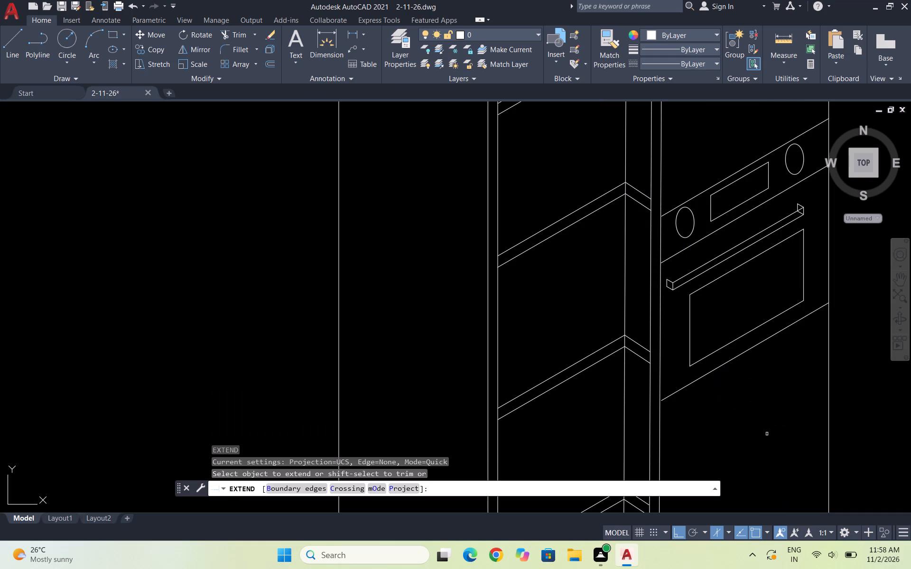
left_click(669, 399)
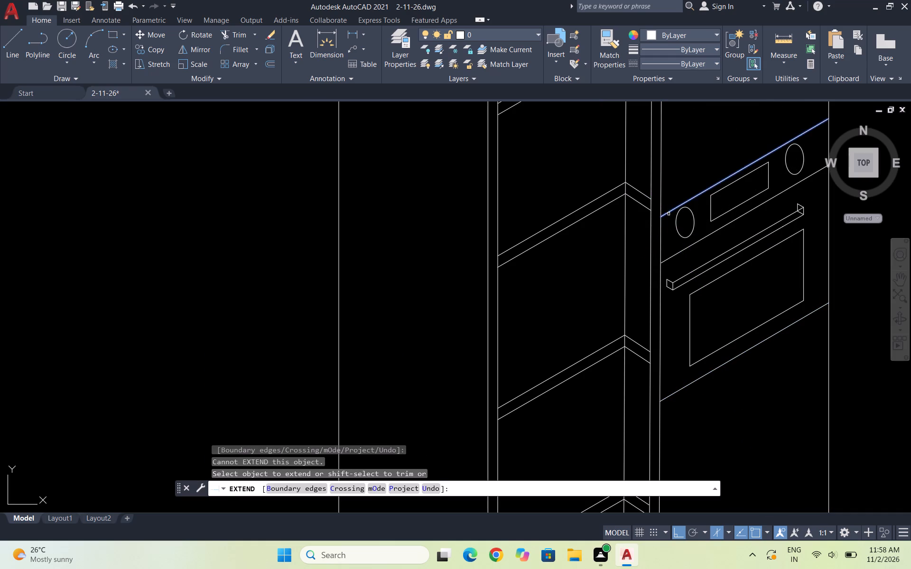
left_click(669, 214)
key("Escape")
scroll(686, 320, "down", 2)
key("Escape")
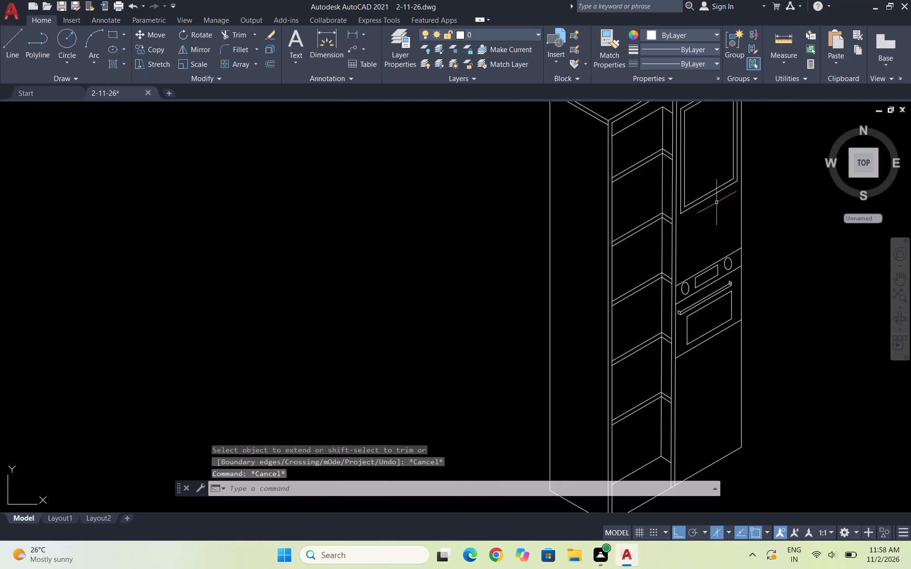
Move the two parallel bottom lines of the upper door frame straight down about 28 units, toward the control strip.
scroll(716, 198, "up", 2)
left_click_drag(734, 228, 716, 200)
left_click(689, 145)
scroll(684, 202, "down", 2)
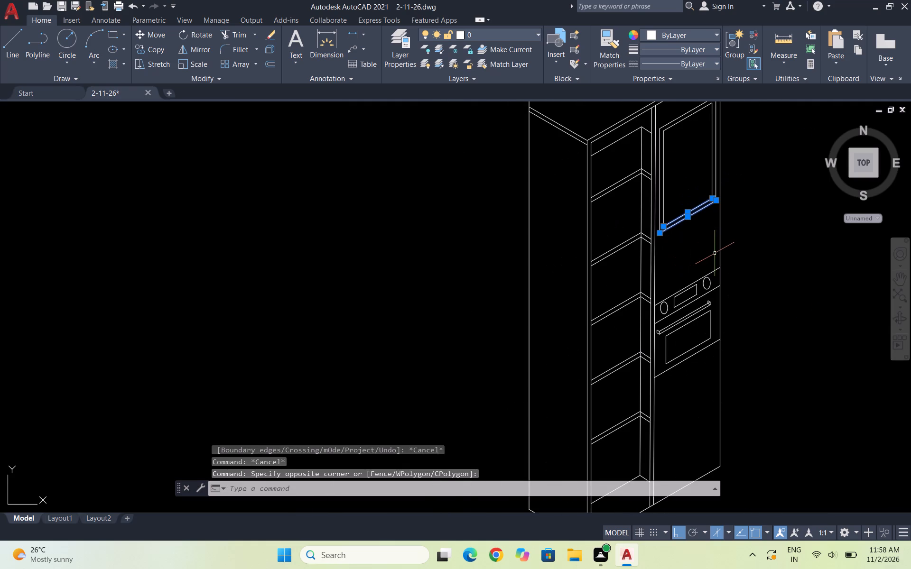
key("m")
key("Return")
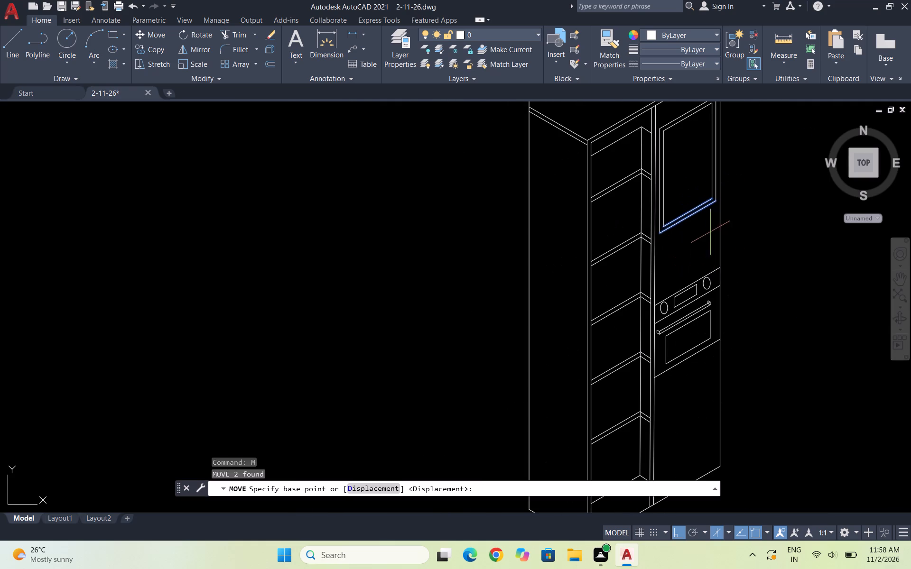
left_click(660, 233)
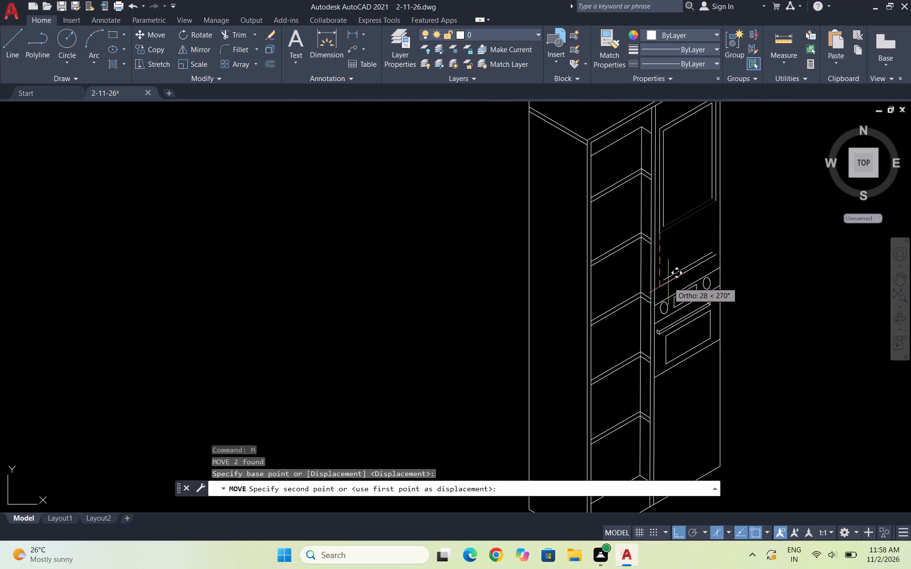
left_click(668, 282)
Extend the four vertical lines of the upper door frame down to its relocated bottom lines.
key("Escape")
key("Escape")
type("EX")
key("Return")
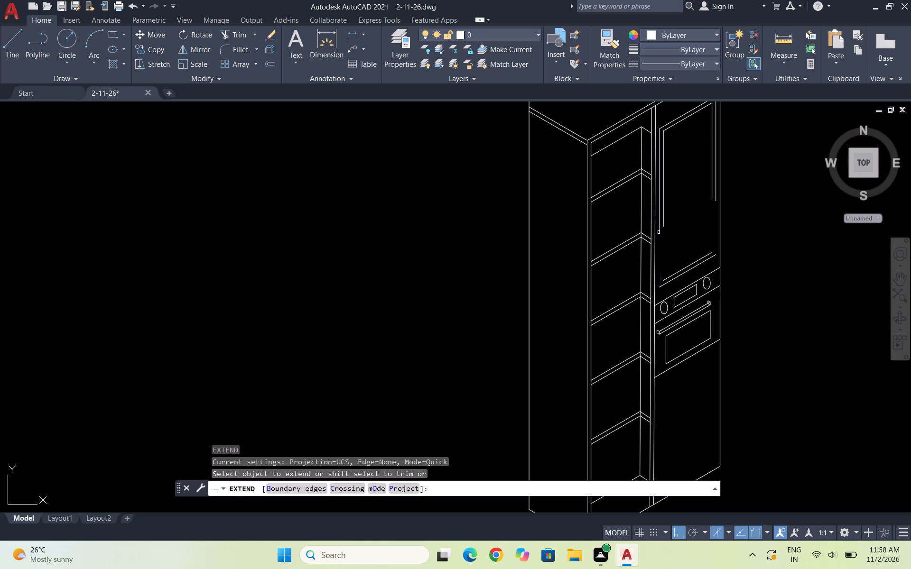
left_click(659, 231)
left_click(665, 222)
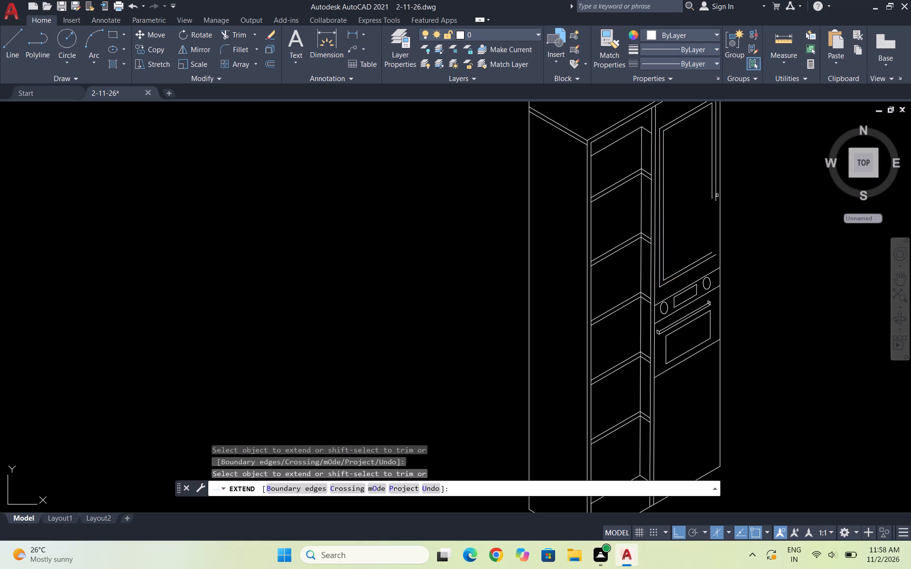
left_click(712, 196)
left_click(716, 197)
key("Escape")
key("Escape")
key("Escape")
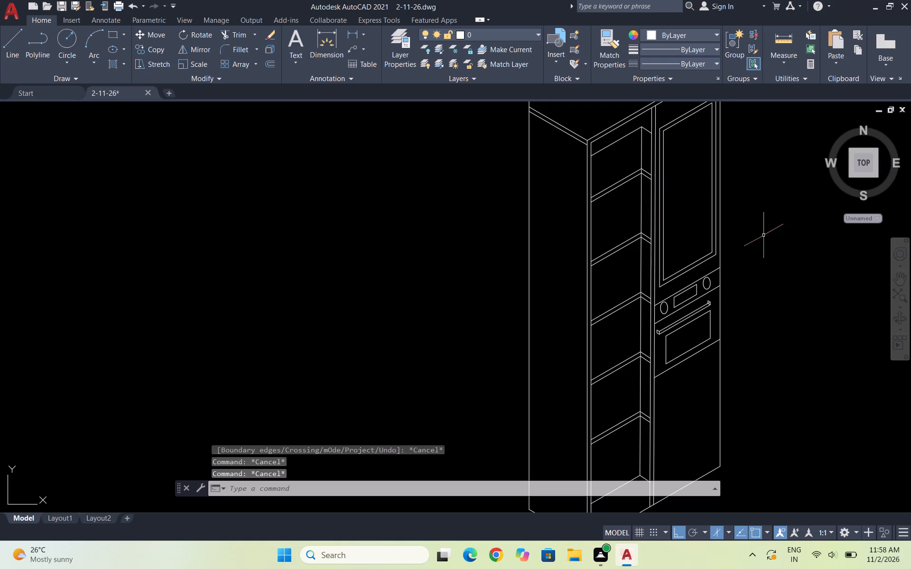
Draw a 30° line across the blank panel below the appliance front, with its ends aligned under the upper door frame's sides.
scroll(751, 224, "down", 1)
scroll(726, 382, "up", 1)
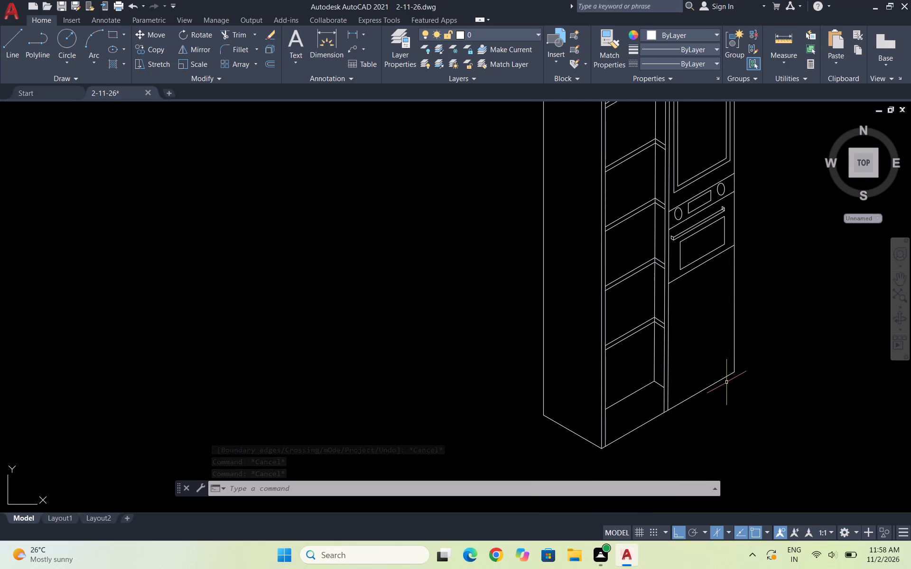
key("Escape")
key("Escape")
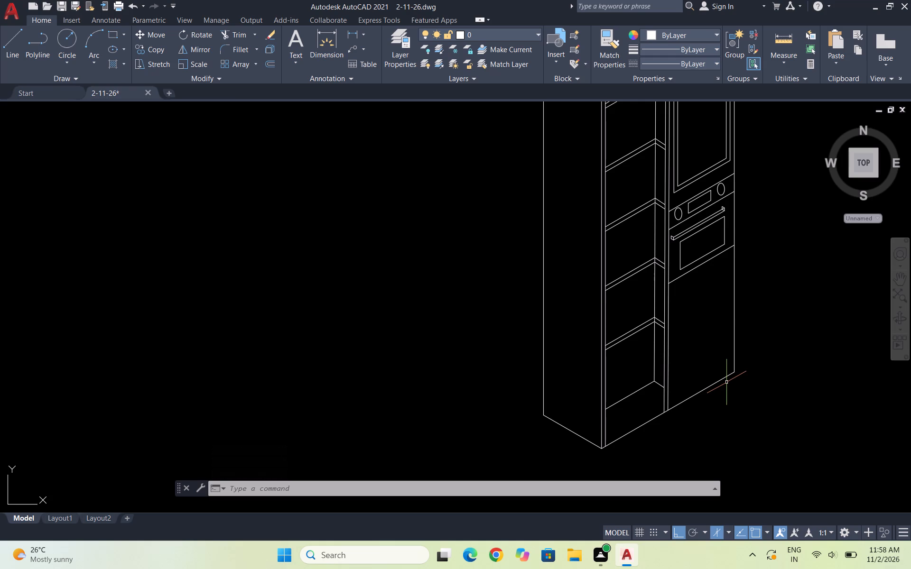
key("l")
key("Return")
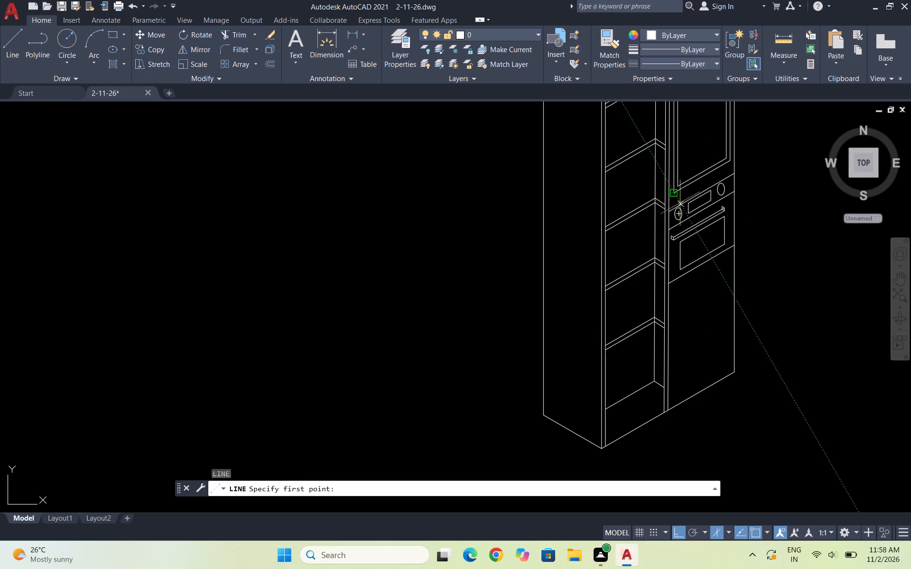
left_click(676, 303)
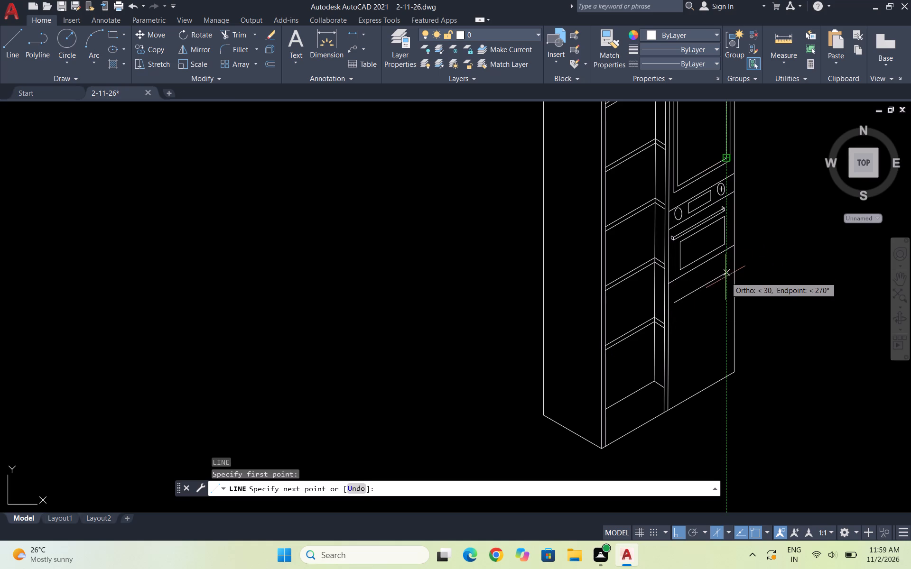
left_click(729, 275)
key("Escape")
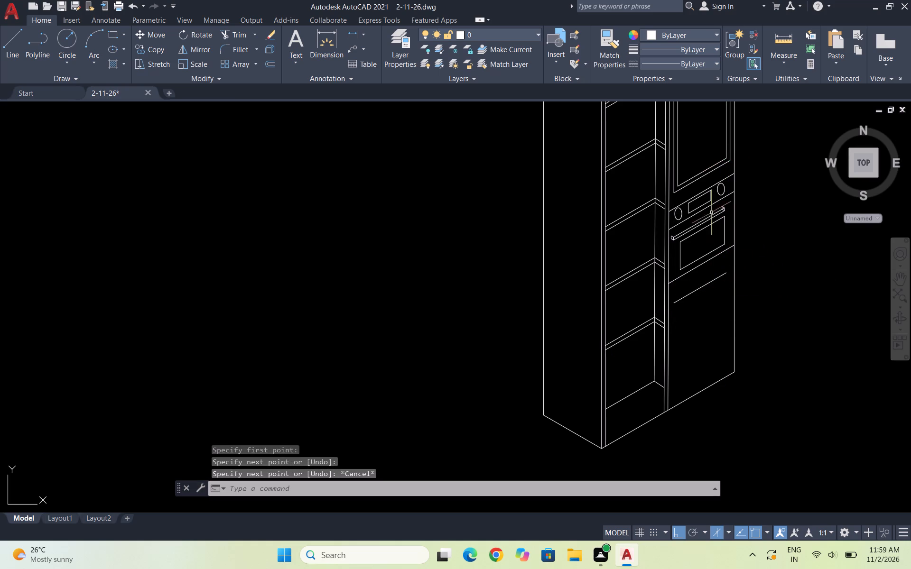
Draw a second 30° line just below the first on the lower panel, starting under the upper door frame's inner left corner.
key("space")
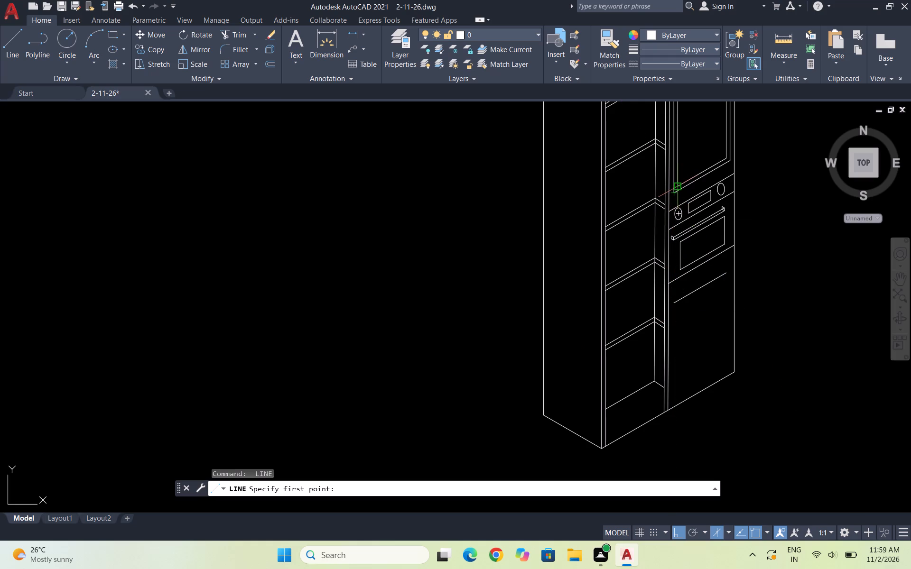
left_click(680, 310)
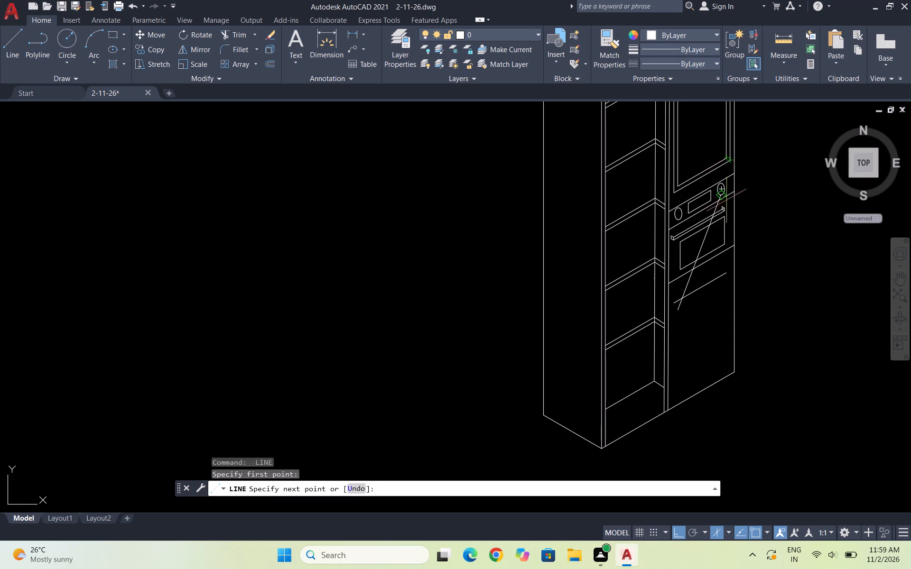
left_click(722, 283)
key("Escape")
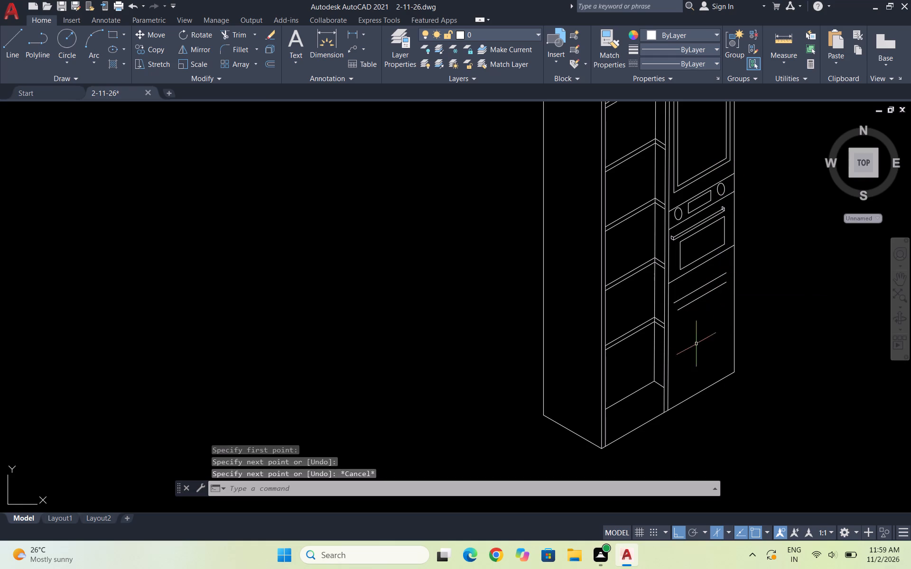
key("Escape")
key("Escape")
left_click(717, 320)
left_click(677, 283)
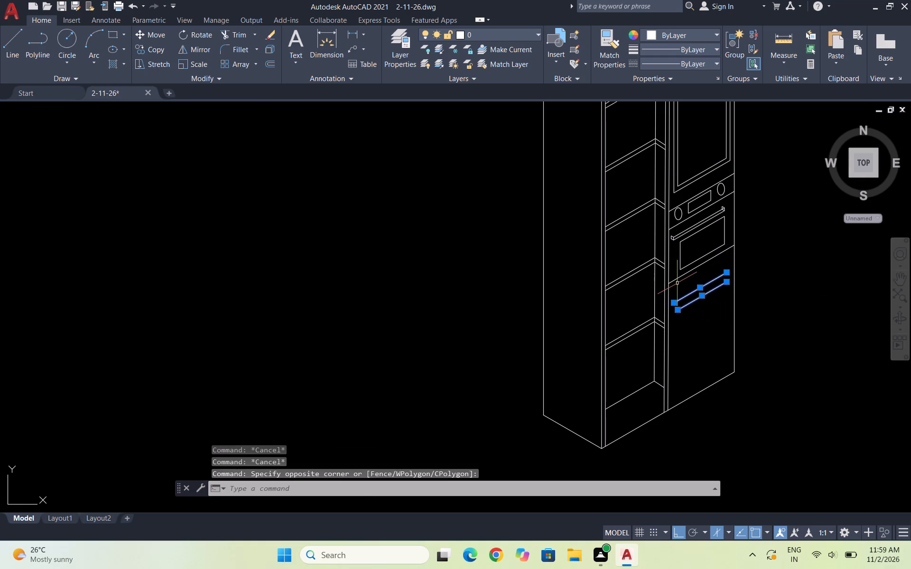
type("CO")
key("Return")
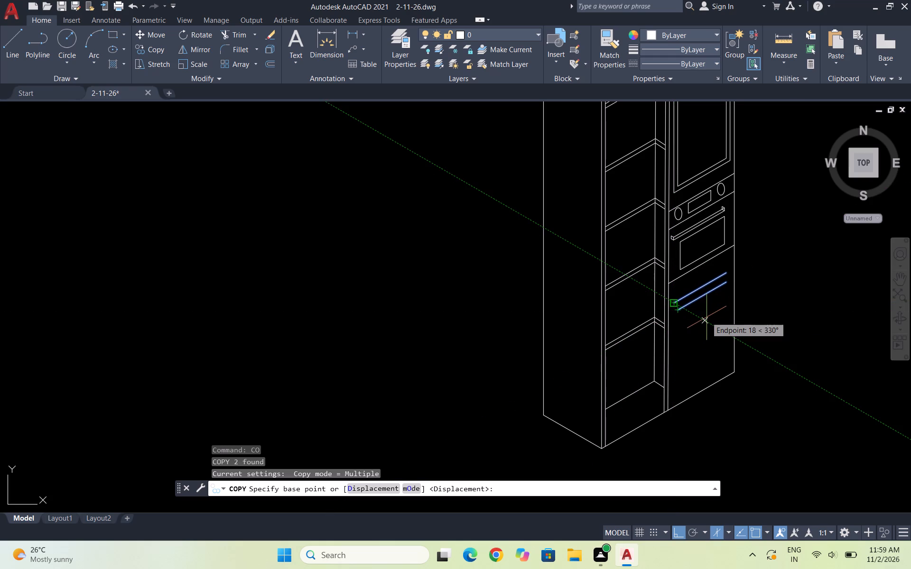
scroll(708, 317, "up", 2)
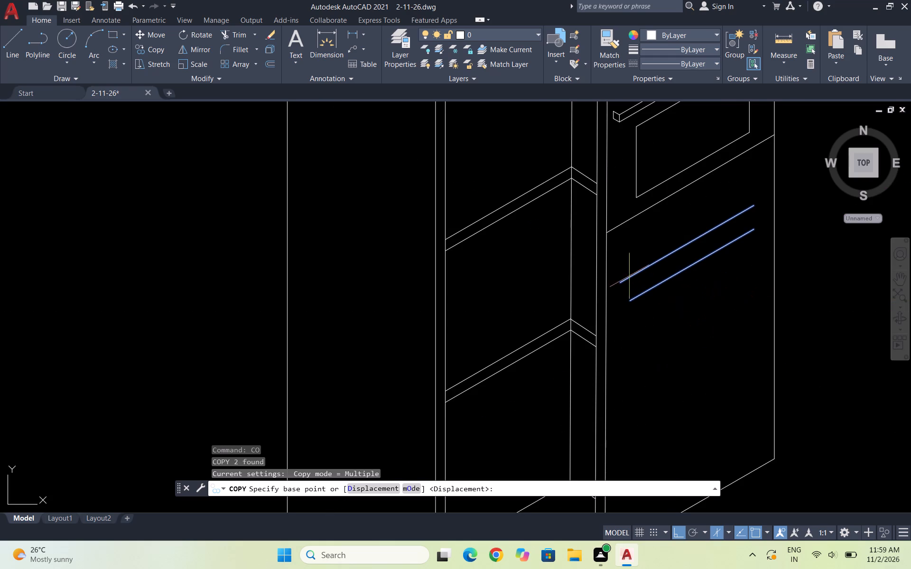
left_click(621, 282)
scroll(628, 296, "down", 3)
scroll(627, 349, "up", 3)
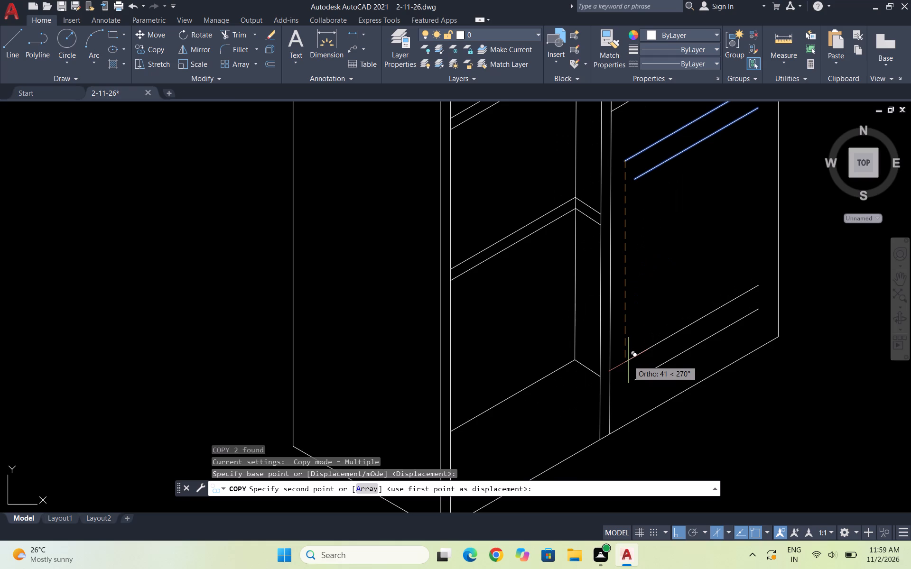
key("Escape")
Mirror the lower panel's two parallel lines about a 30° axis across the middle of the panel, keeping the originals.
left_click_drag(678, 192, 653, 164)
left_click(621, 127)
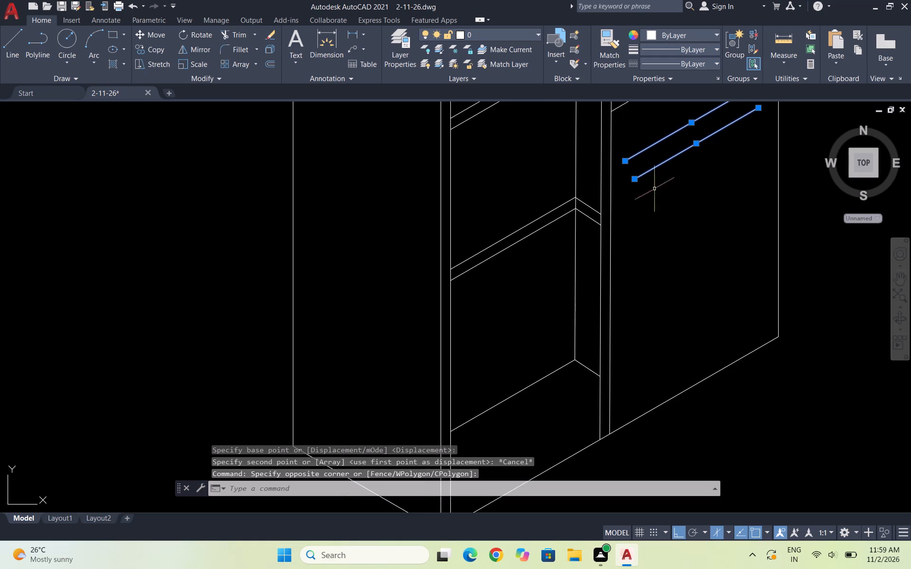
type("MI")
key("Return")
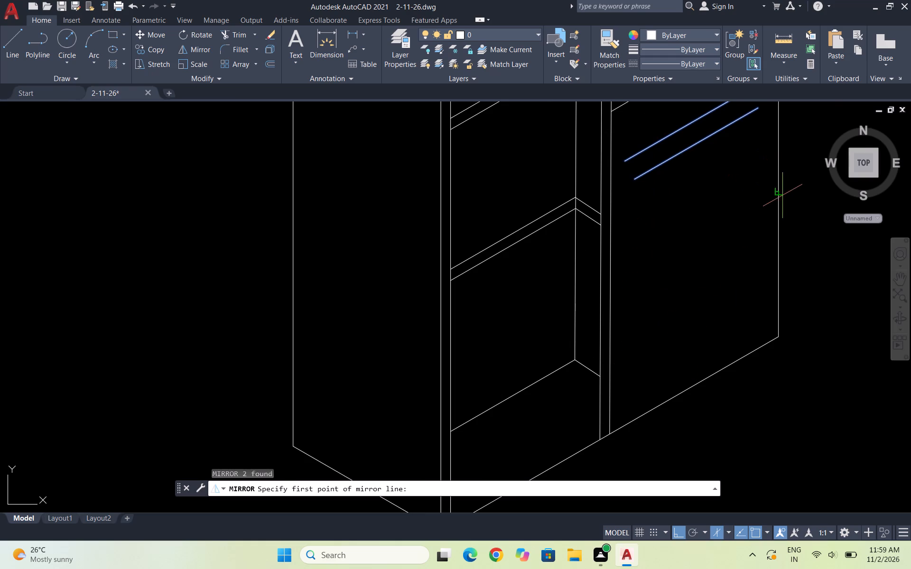
left_click(782, 195)
left_click(631, 277)
key("space")
key("space")
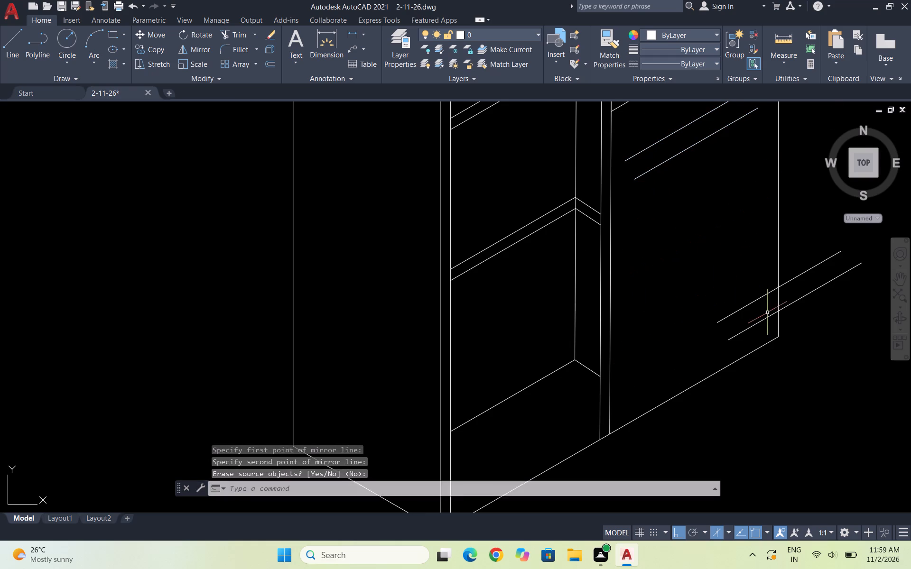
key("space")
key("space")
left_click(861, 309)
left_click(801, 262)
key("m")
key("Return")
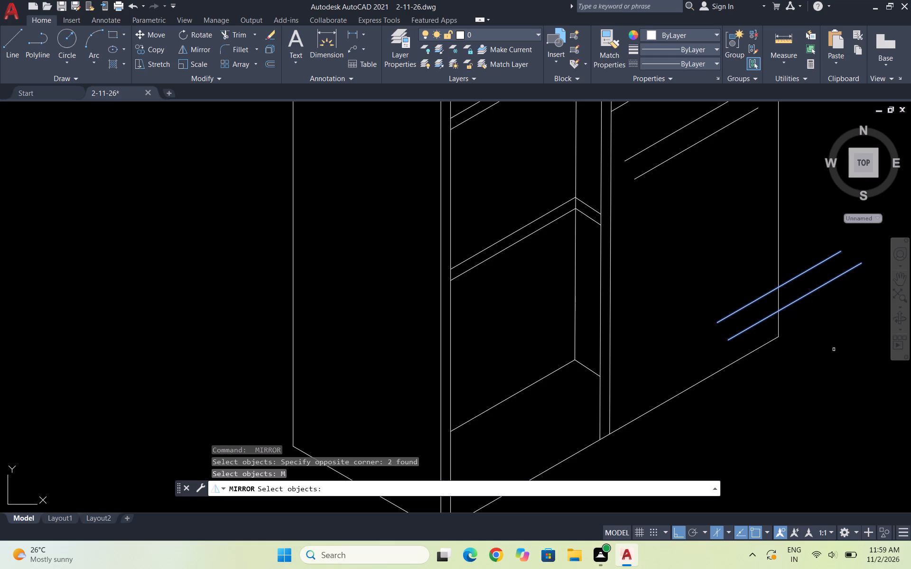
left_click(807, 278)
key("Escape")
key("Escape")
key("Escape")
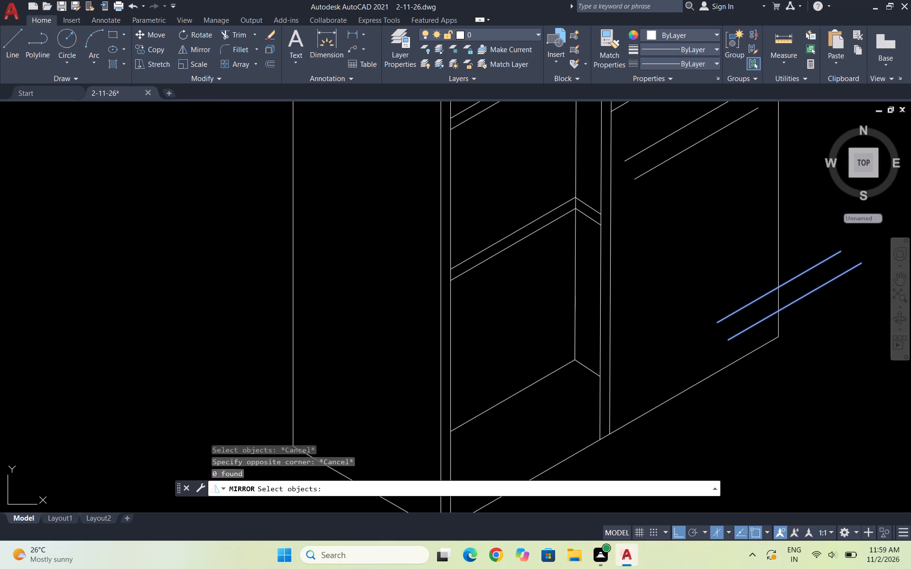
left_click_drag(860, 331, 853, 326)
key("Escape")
Move the mirrored pair of lines along the 210° direction, back over the lower part of the panel.
left_click_drag(836, 313, 810, 277)
left_click(796, 247)
key("m")
key("Return")
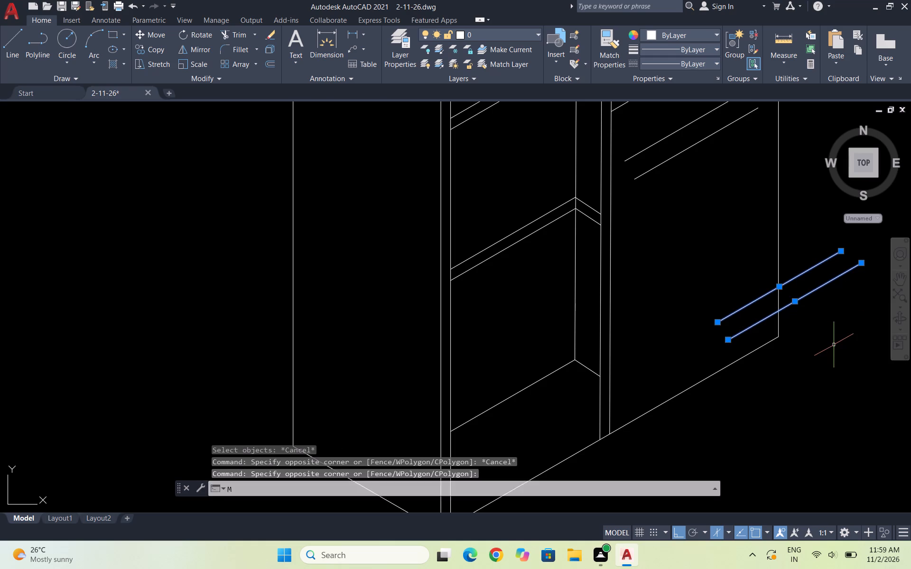
left_click(807, 276)
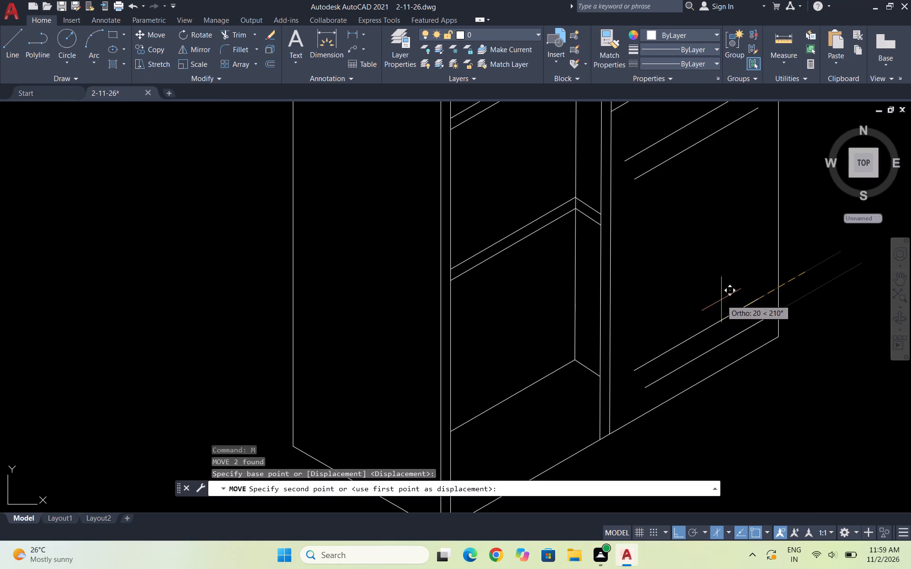
left_click(728, 298)
key("Escape")
key("Escape")
key("Escape")
key("Escape")
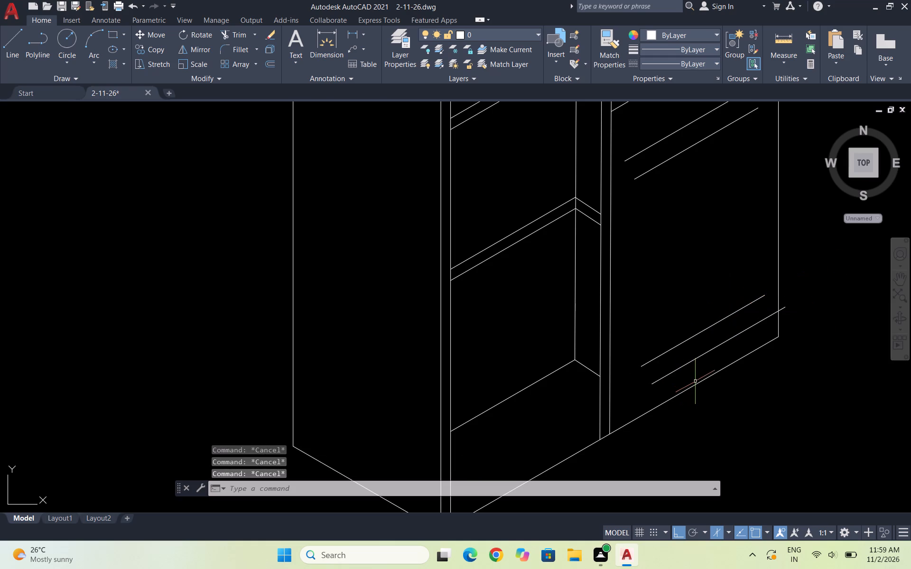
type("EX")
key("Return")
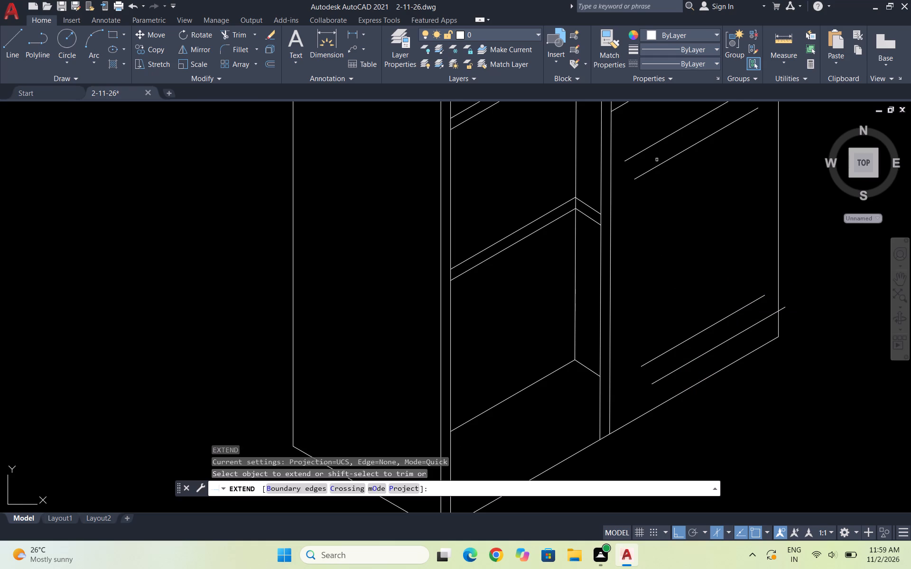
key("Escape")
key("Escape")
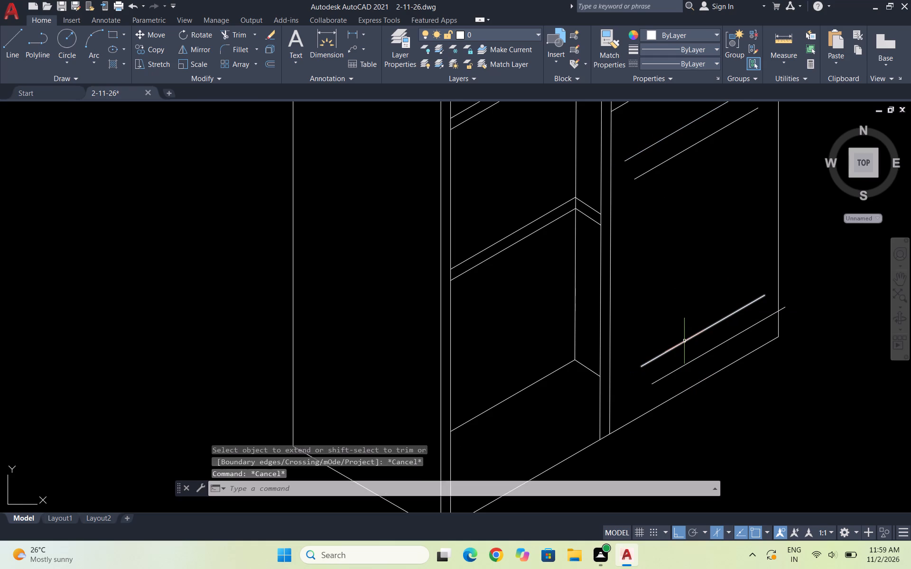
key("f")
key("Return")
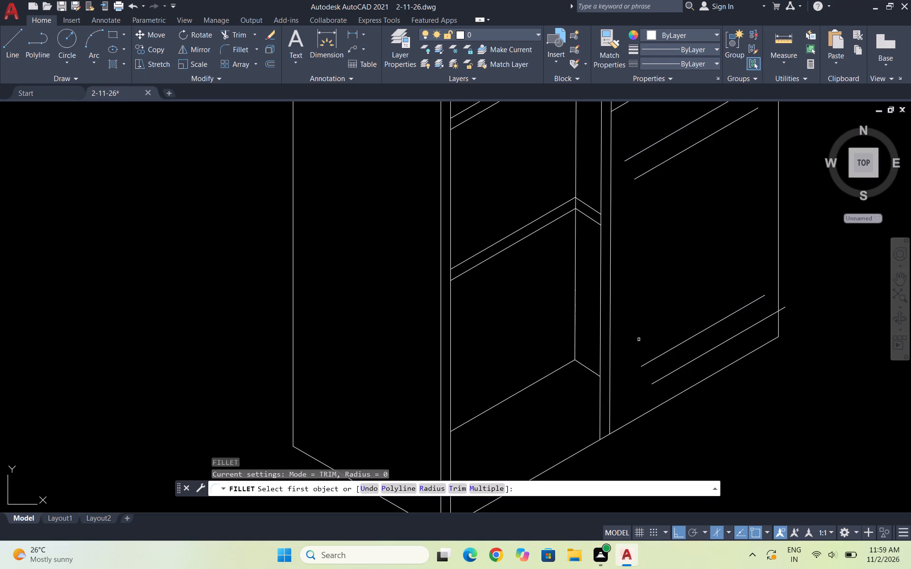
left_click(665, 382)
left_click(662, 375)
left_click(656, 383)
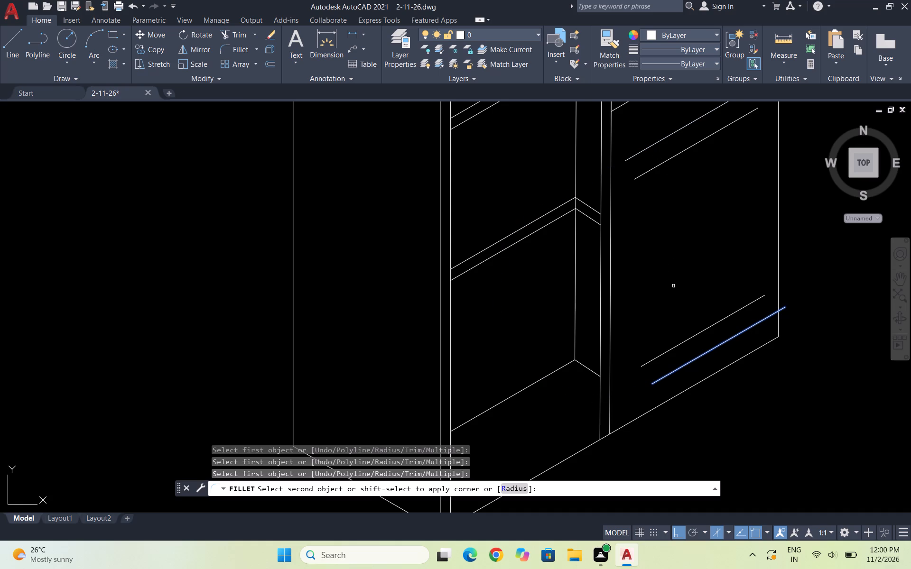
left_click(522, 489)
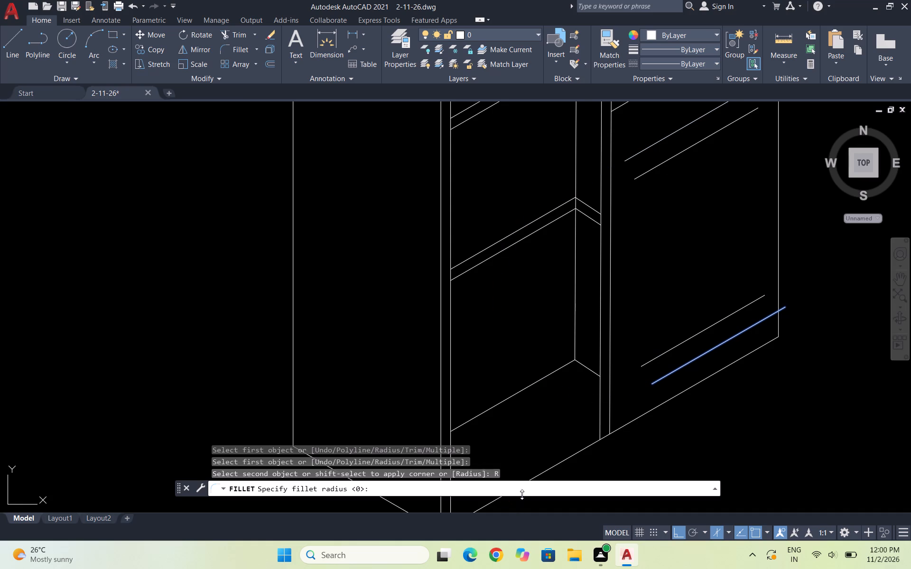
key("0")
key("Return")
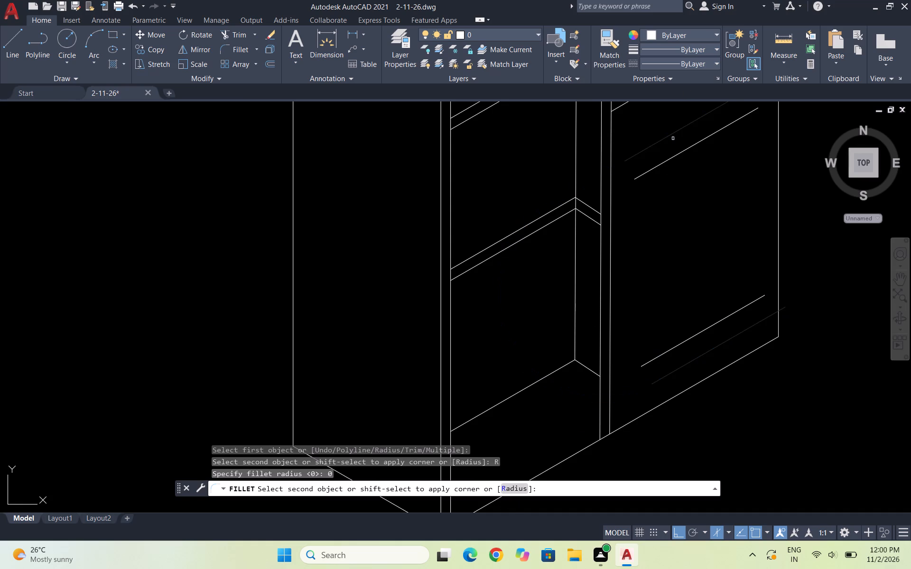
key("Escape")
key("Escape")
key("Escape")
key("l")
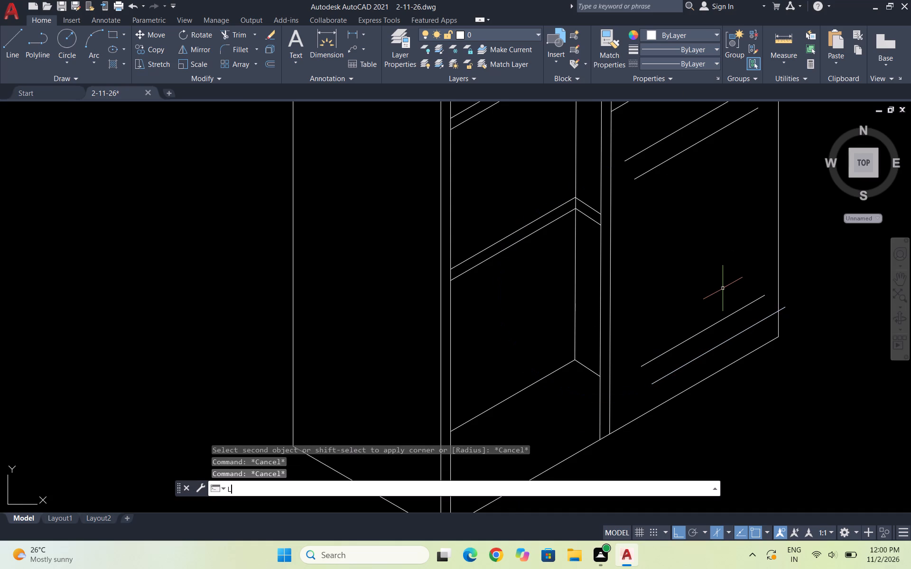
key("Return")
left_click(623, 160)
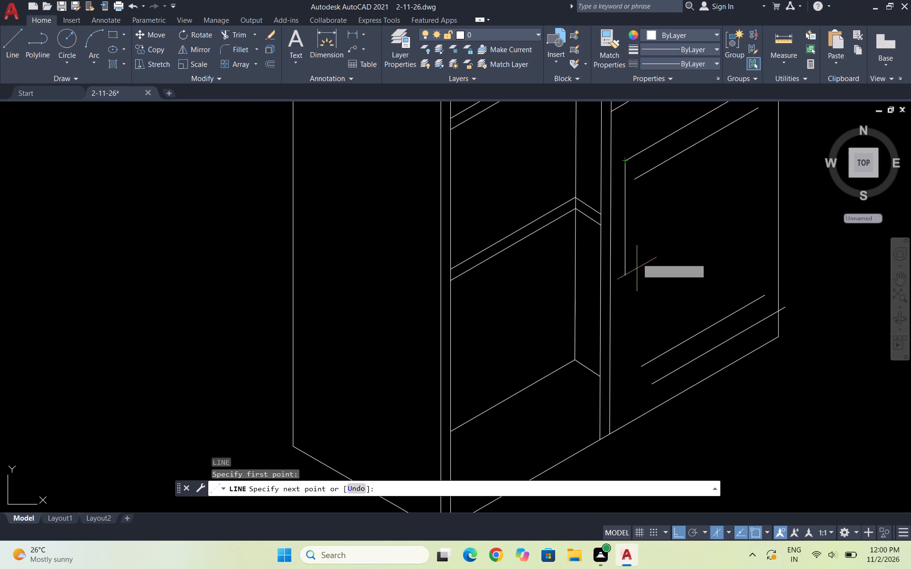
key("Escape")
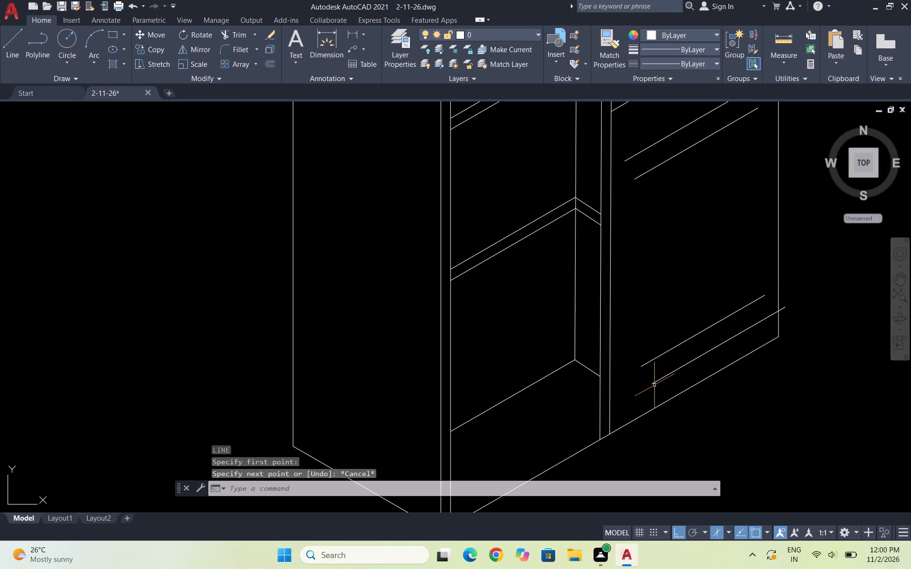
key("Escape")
Draw a vertical line from the left end of the panel's topmost outline line down past the bottom pair of lines.
key("space")
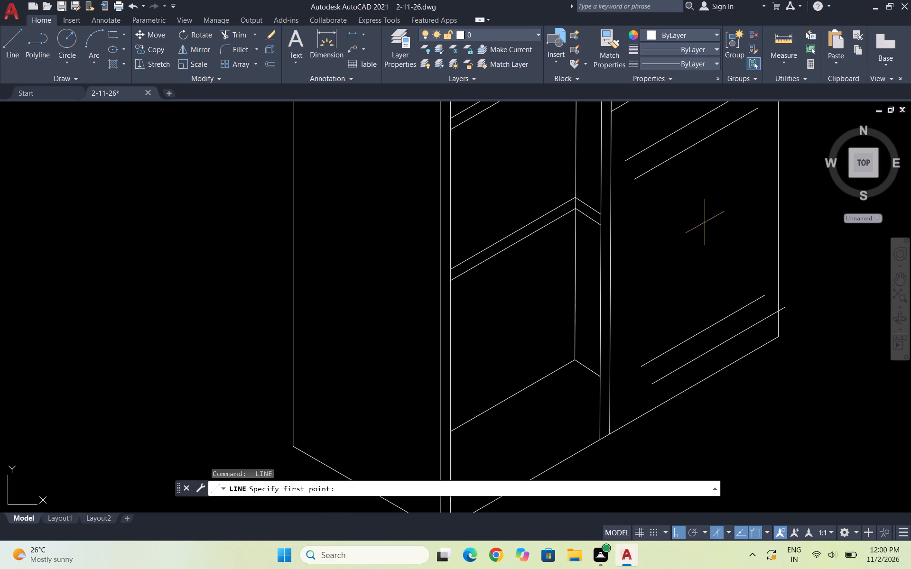
left_click(628, 161)
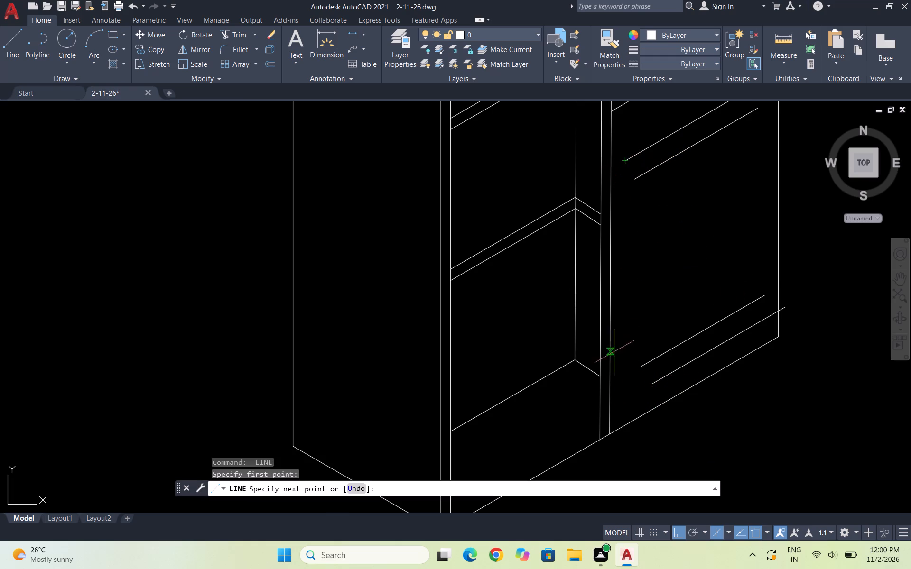
left_click(632, 413)
key("ctrl+z")
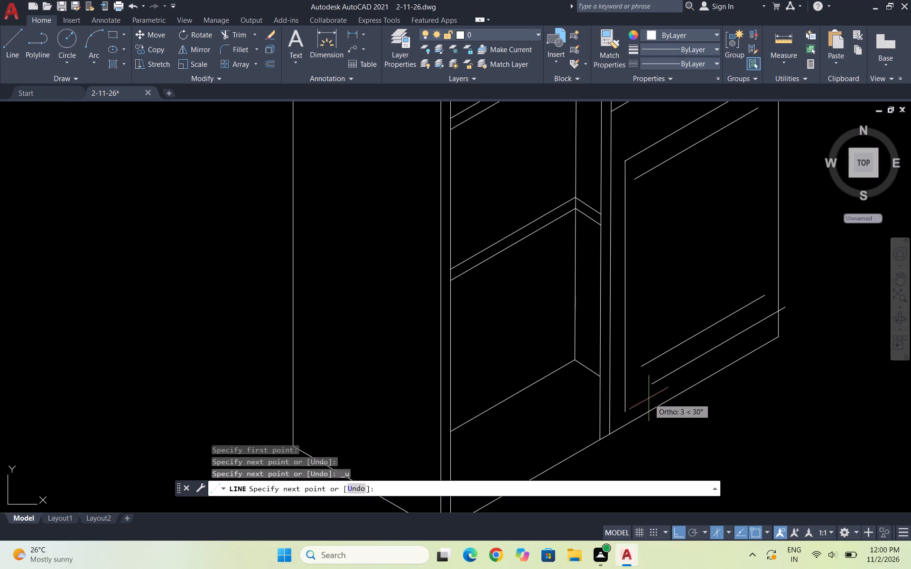
left_click(624, 411)
key("Escape")
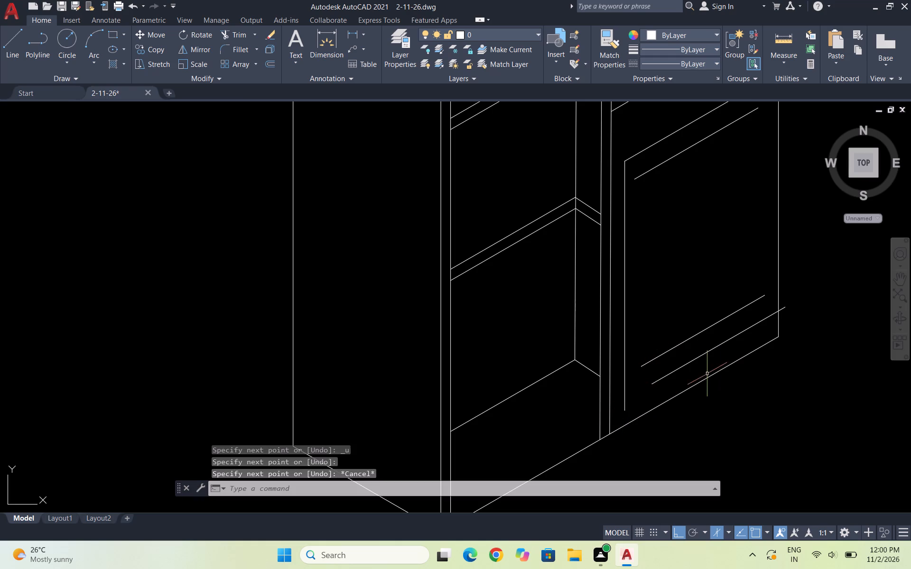
Move the bottom pair of lines so the lower line's left end sits on the new vertical side line.
left_click(706, 374)
left_click(660, 328)
key("m")
key("Return")
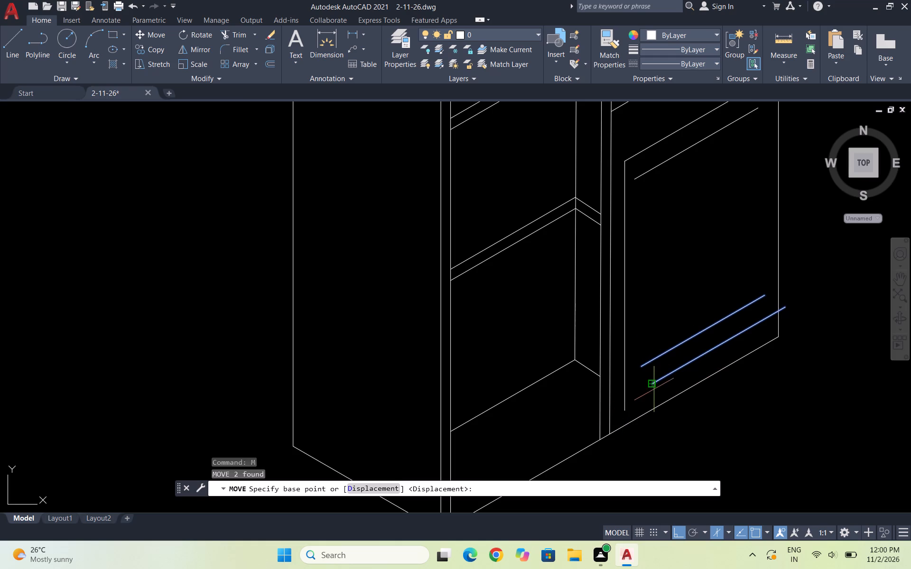
left_click(650, 381)
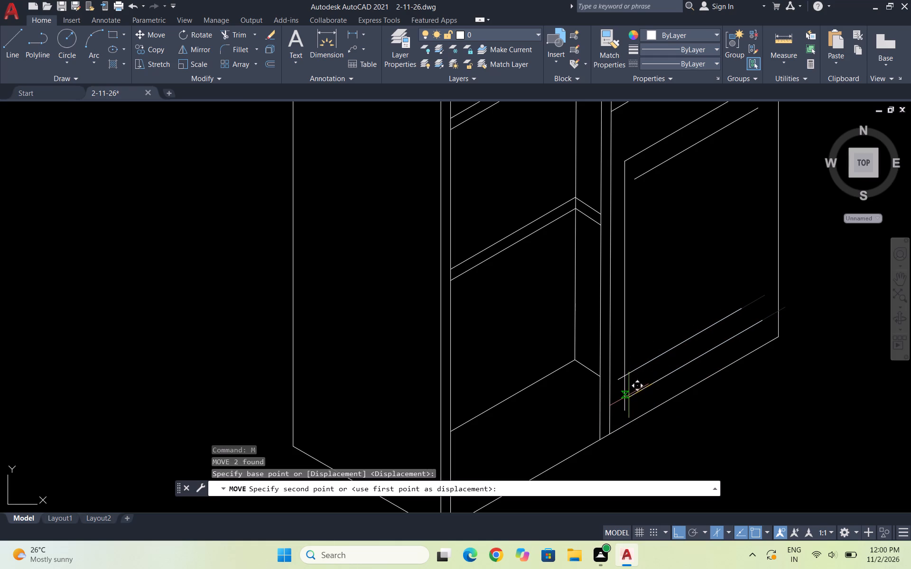
left_click(626, 399)
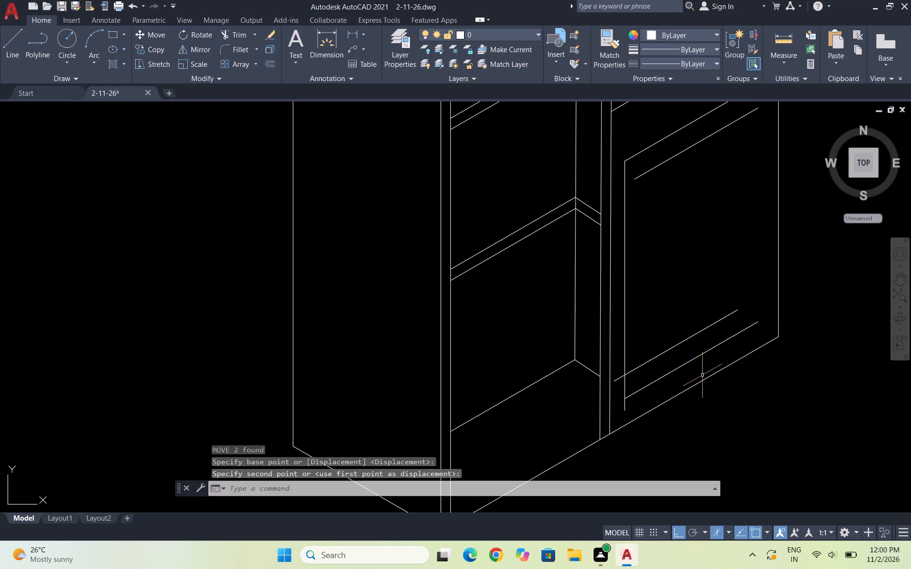
key("Escape")
key("Escape")
key("Escape")
Draw the panel outline's right side vertically from the top line's right end to the bottom line's right end.
scroll(685, 312, "down", 1)
key("Escape")
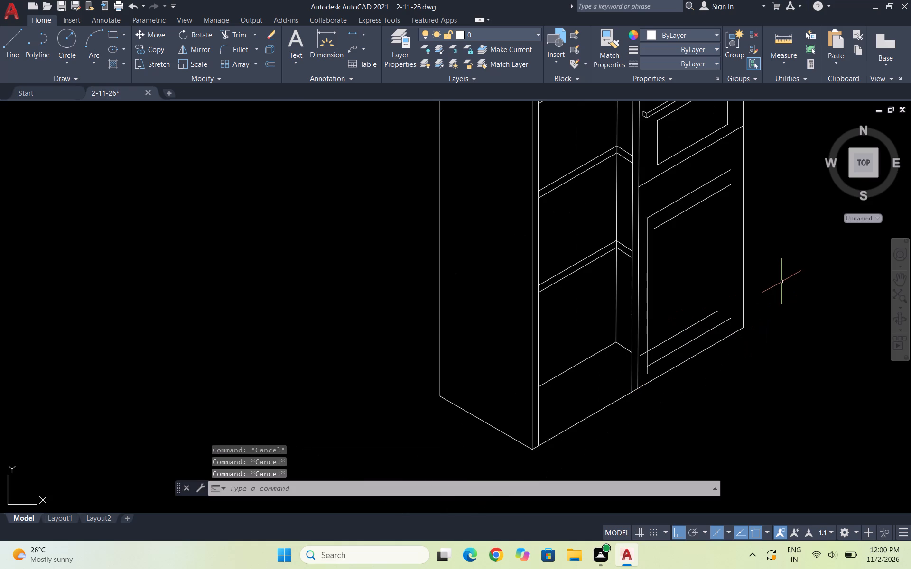
key("l")
key("Return")
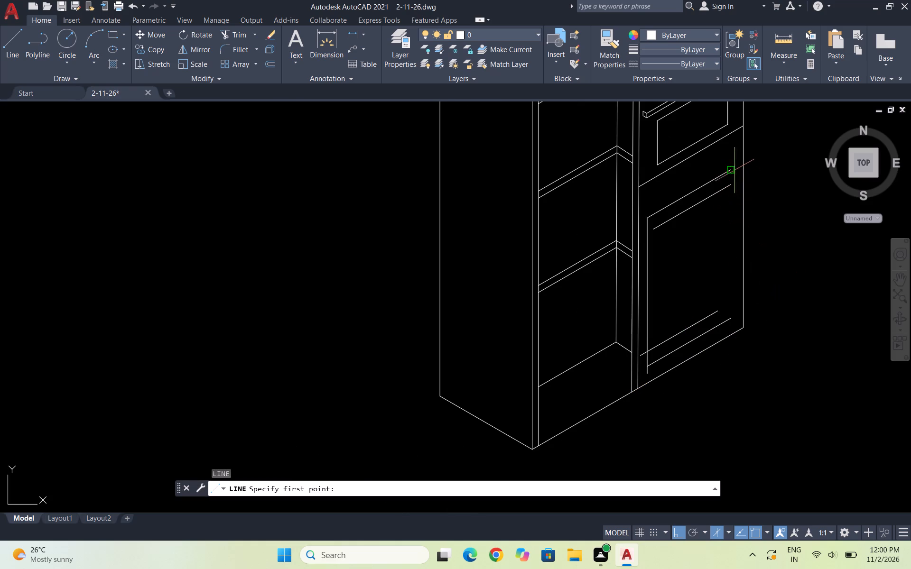
left_click(730, 168)
left_click(729, 320)
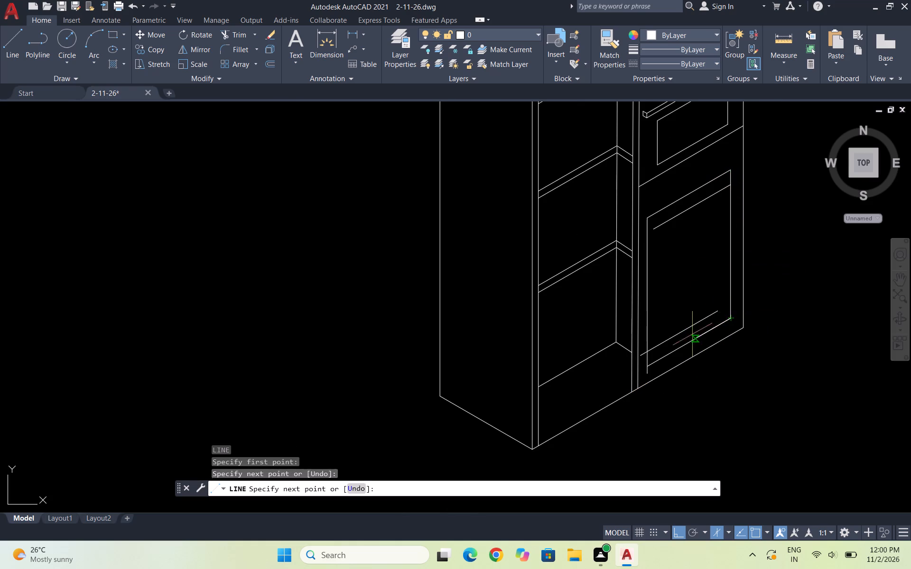
key("Escape")
key("Escape")
key("Escape")
key("Escape")
Extend the upper line of the bottom pair to the panel outline's right side line.
type("EX")
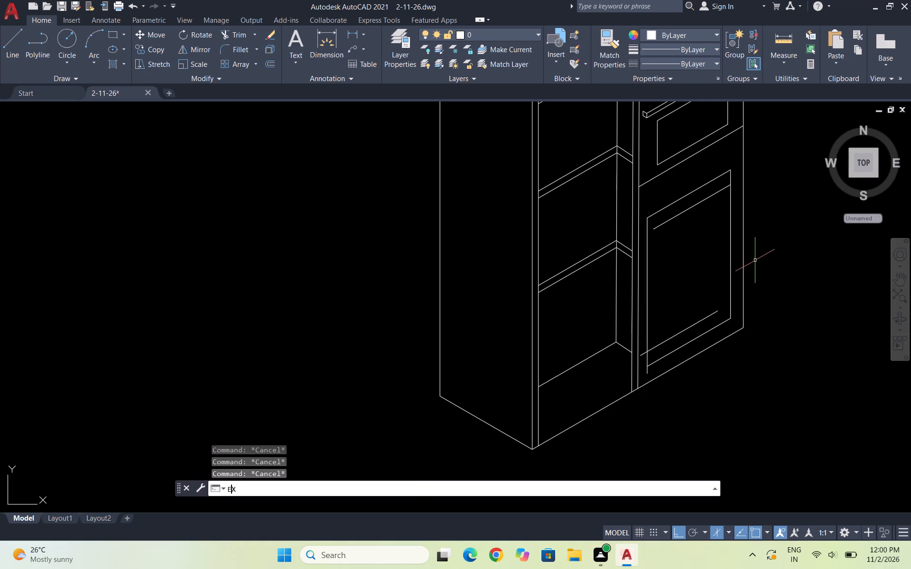
key("Return")
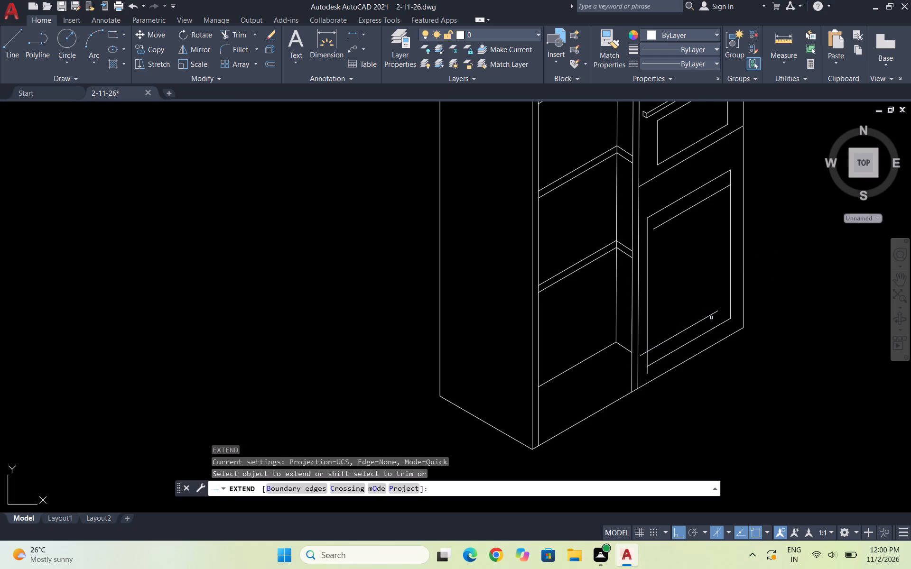
left_click(715, 312)
key("Escape")
key("Escape")
key("Escape")
key("Escape")
Draw the inner frame's left side vertically from the inner top line's left end down to the inner bottom line.
key("l")
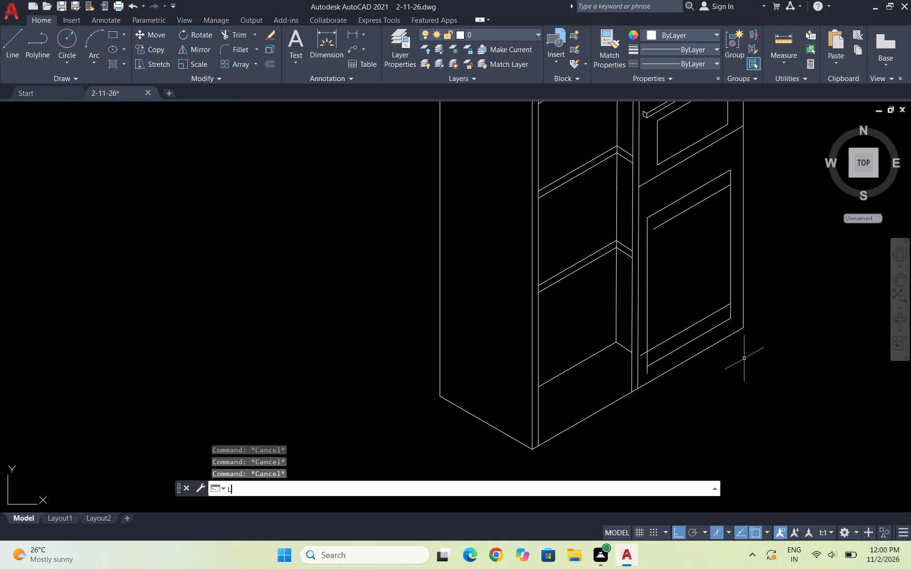
key("Return")
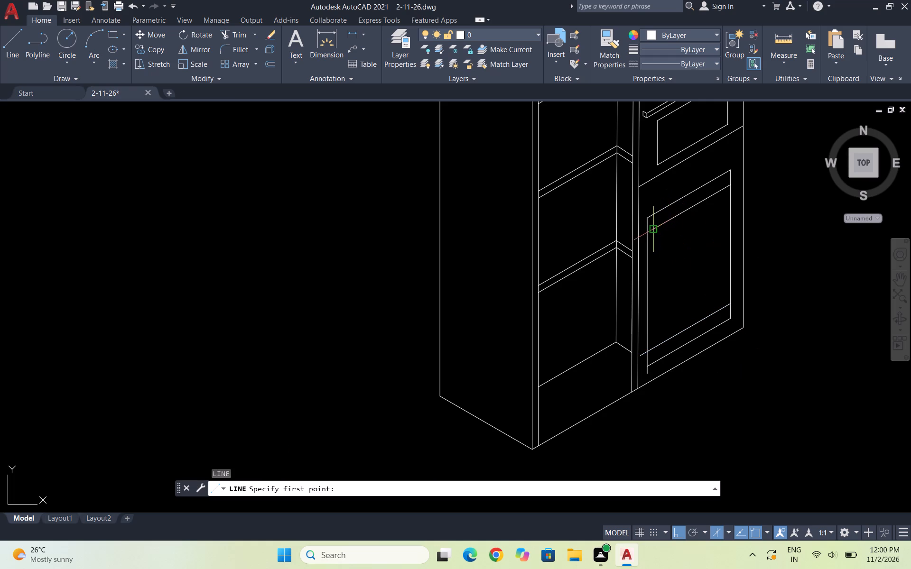
left_click(654, 227)
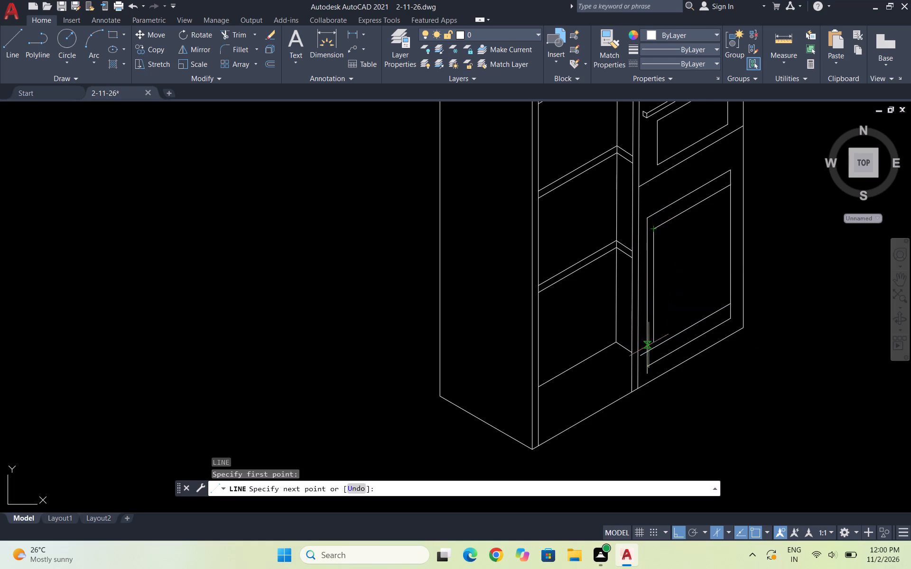
left_click(653, 349)
key("Escape")
key("space")
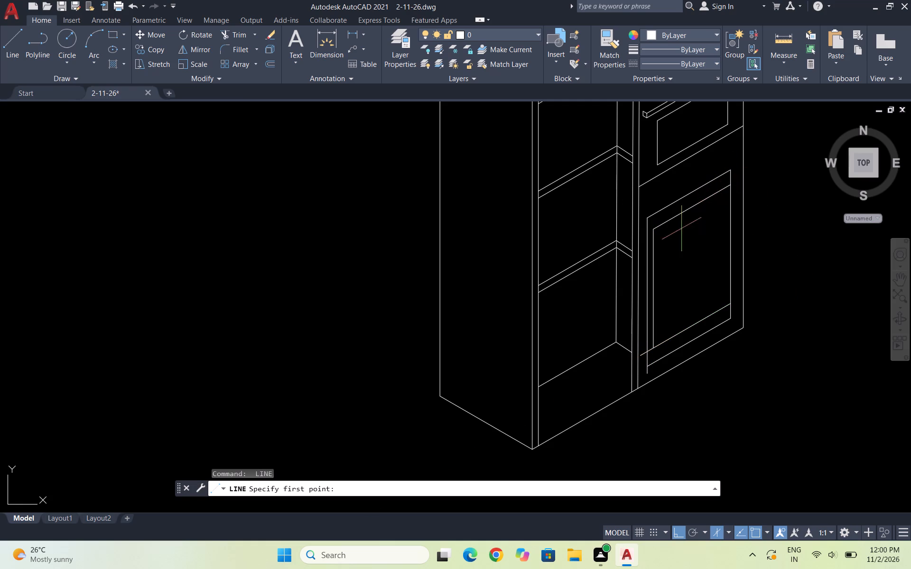
key("Escape")
Copy the inner left side line along the inner top line to just inside the outline's right side.
scroll(657, 240, "up", 4)
left_click_drag(642, 220, 634, 213)
left_click_drag(612, 186, 623, 184)
scroll(673, 220, "down", 2)
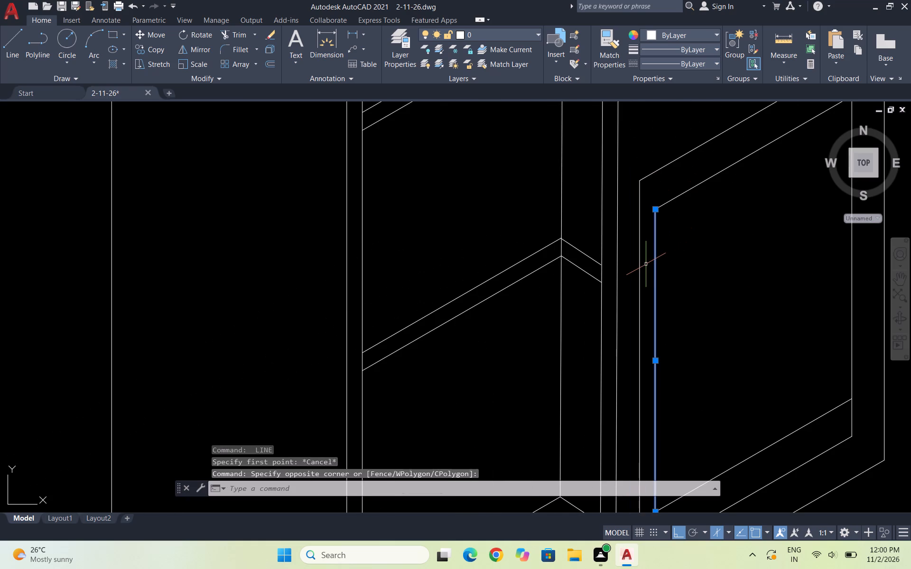
type("CO")
key("Return")
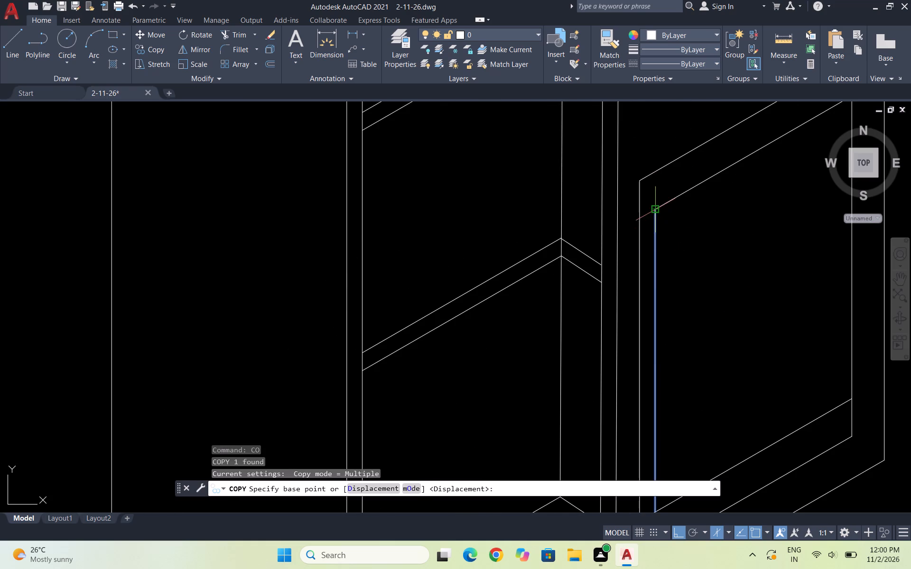
left_click(656, 206)
scroll(659, 206, "down", 3)
scroll(711, 181, "up", 2)
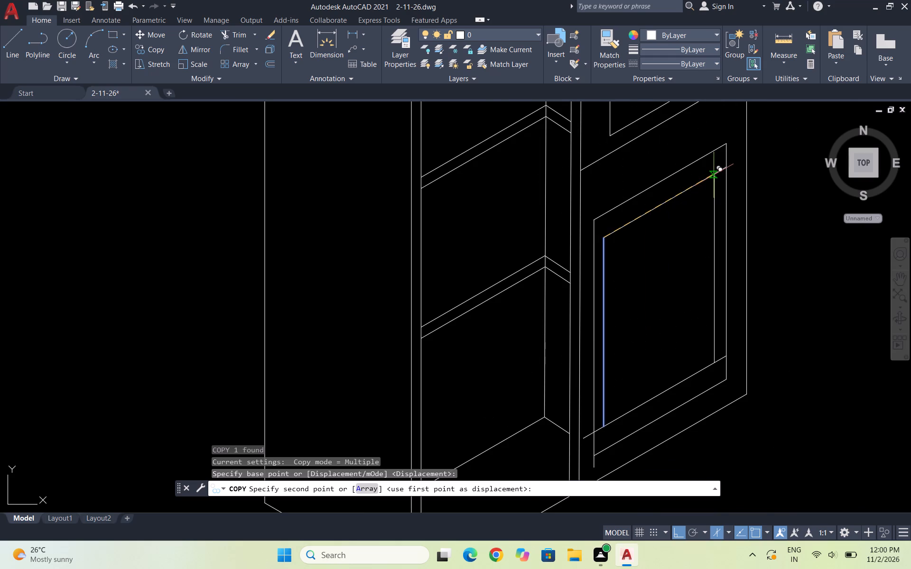
scroll(714, 175, "up", 1)
left_click(714, 175)
key("Escape")
scroll(737, 187, "down", 2)
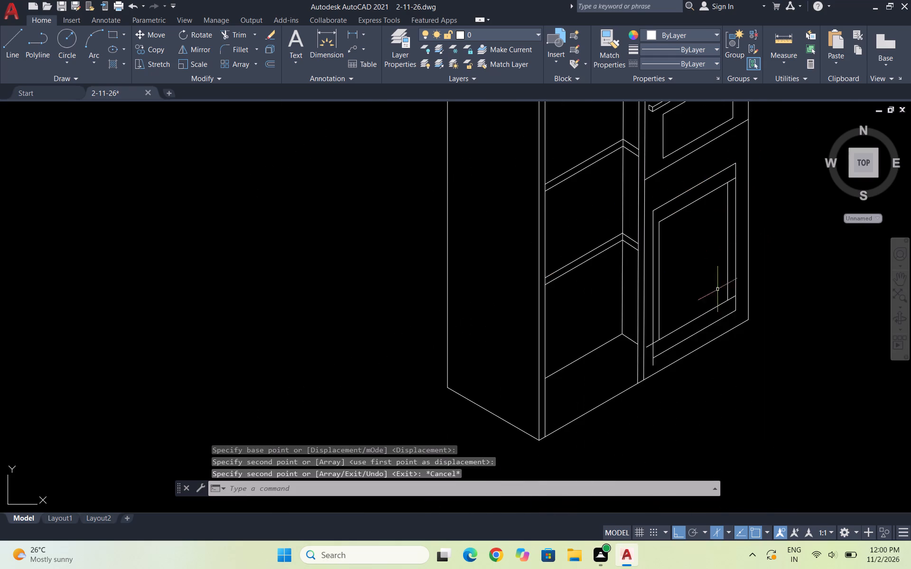
key("Escape")
Trim the line ends overshooting the inner and outer frame corners so both door outlines close cleanly.
type("TR")
key("Return")
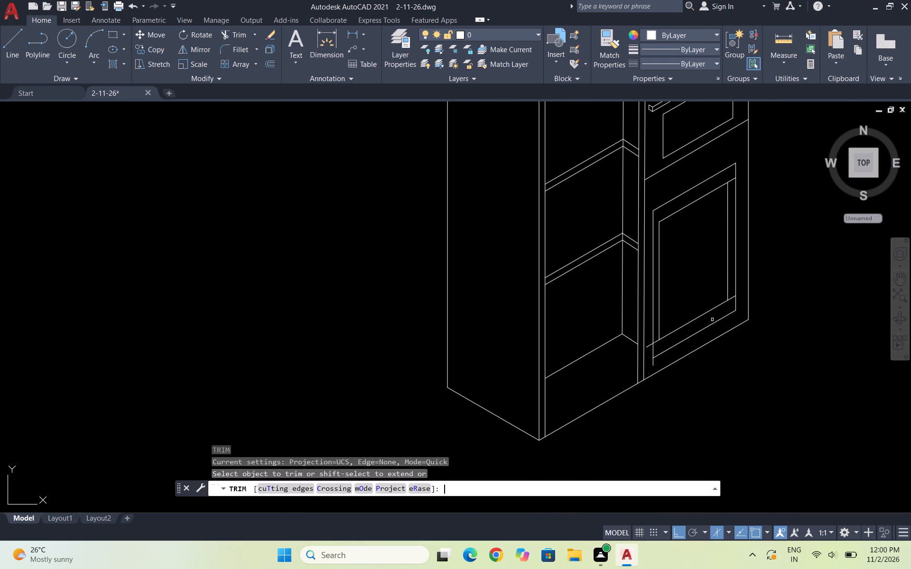
left_click(732, 180)
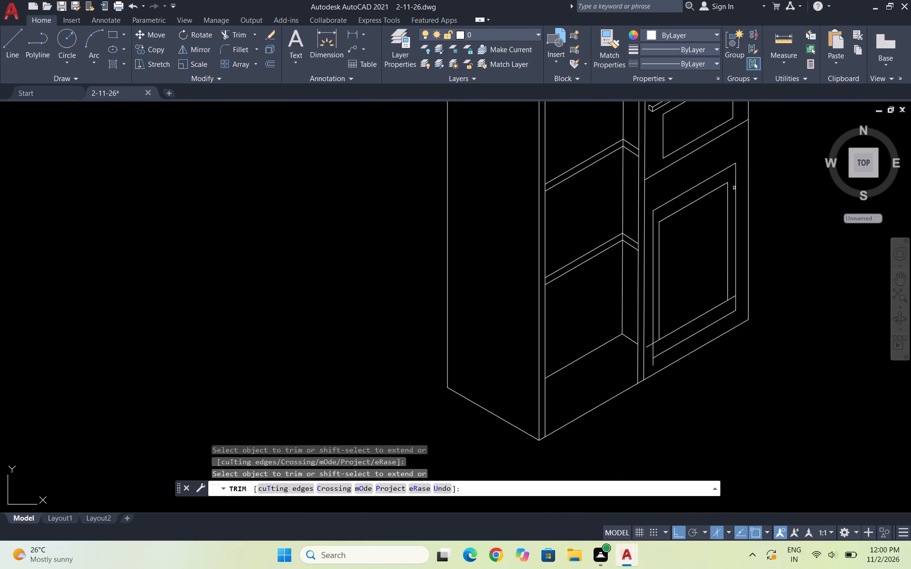
left_click(731, 297)
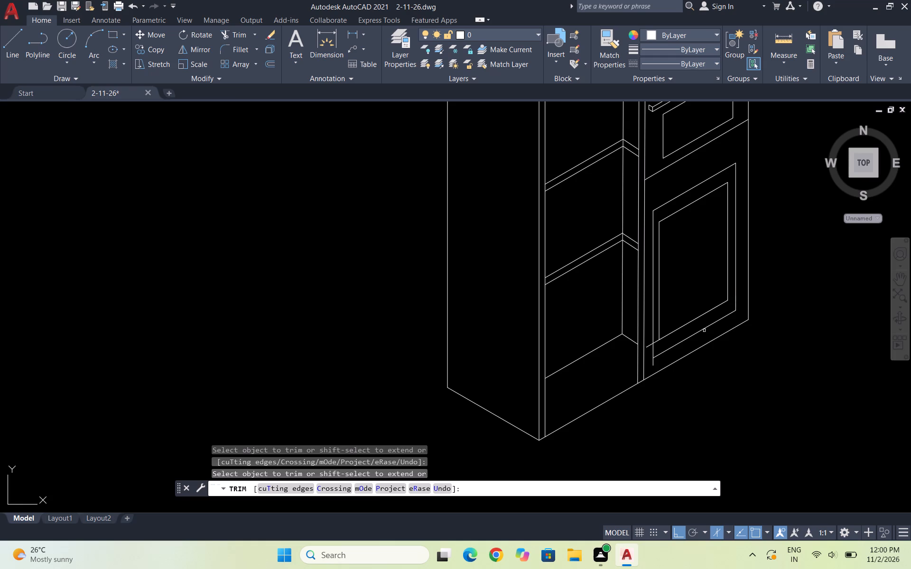
left_click(657, 341)
scroll(654, 369, "up", 3)
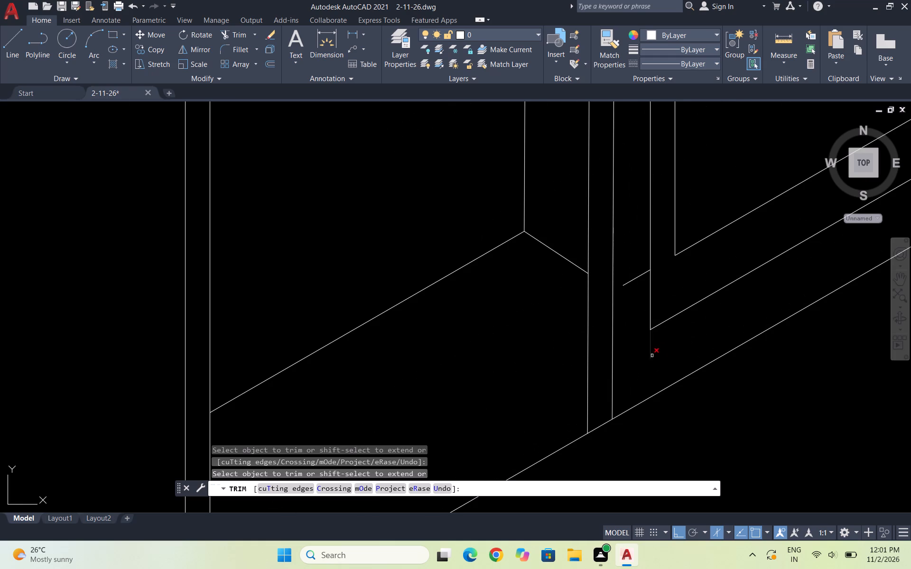
left_click_drag(649, 337, 674, 340)
left_click_drag(635, 271, 640, 309)
scroll(640, 292, "down", 3)
scroll(676, 361, "down", 1)
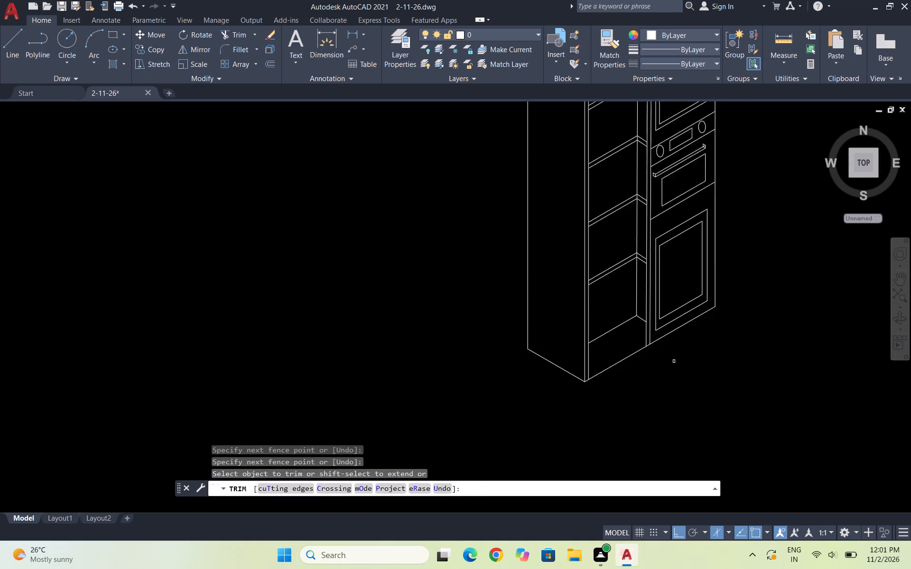
scroll(674, 362, "down", 1)
key("Escape")
key("Escape")
key("Escape")
Examine the whole cabinet with the completed lower door frame in the appliance column.
scroll(707, 294, "down", 1)
scroll(662, 273, "down", 1)
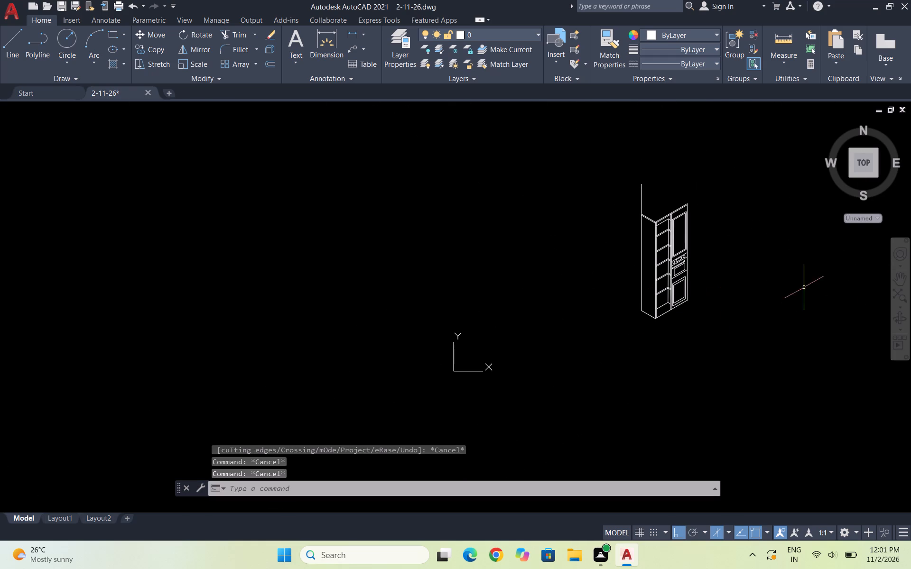
left_click(895, 279)
left_click_drag(756, 299, 675, 271)
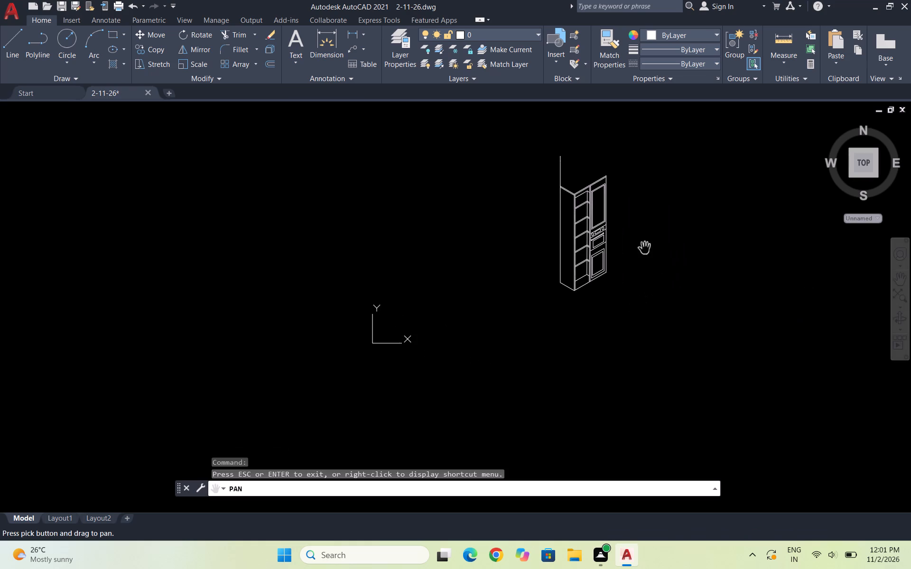
scroll(619, 214, "up", 2)
left_click_drag(619, 217, 596, 224)
left_click_drag(594, 229, 582, 230)
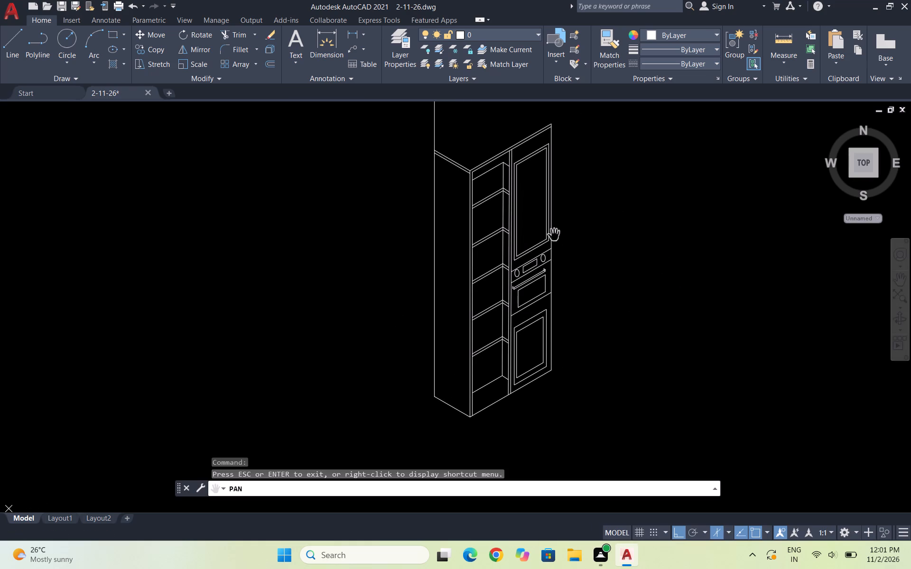
scroll(554, 235, "down", 1)
key("Escape")
key("Escape")
key("Escape")
key("Escape")
key("Escape")
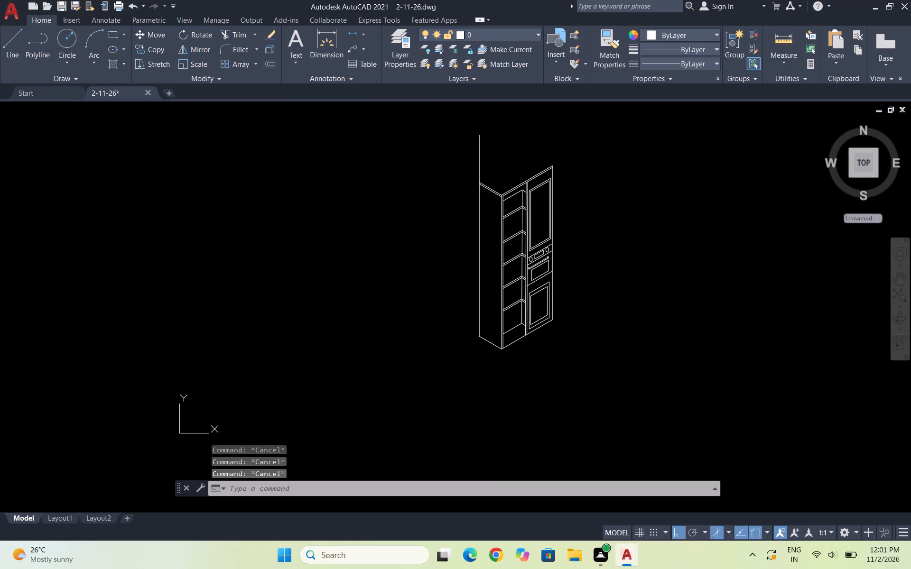
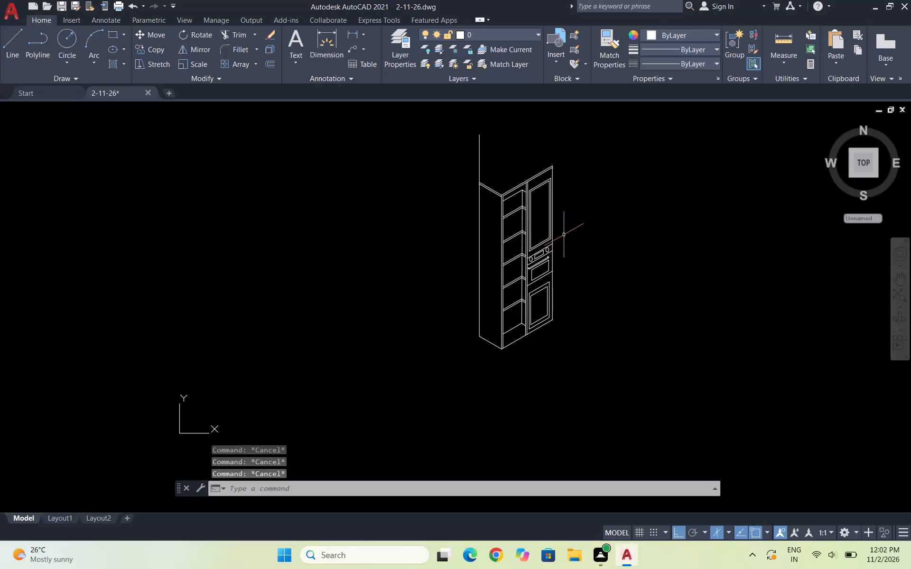
Draw a 140-unit line at 30° from the appliance column's outer vertical edge, starting in line with the upper door's top edge.
key("l")
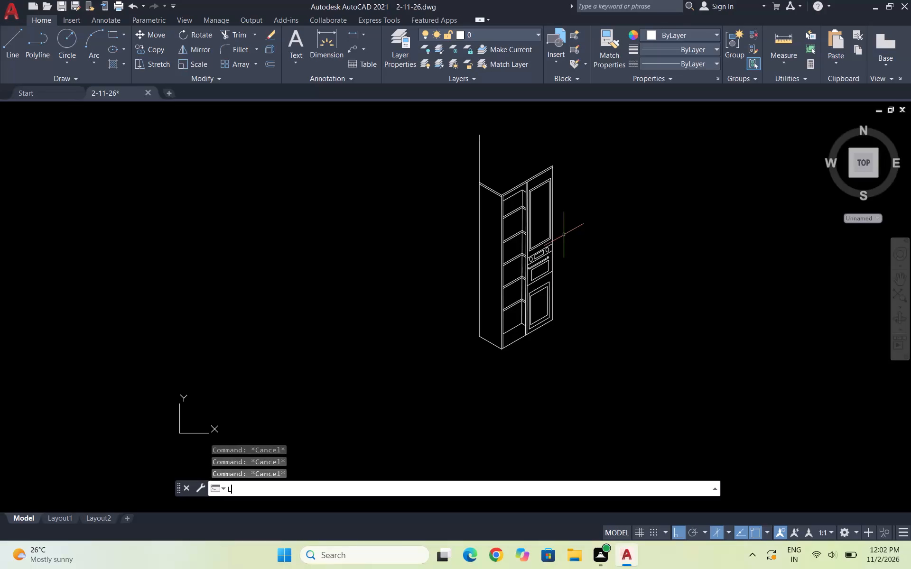
key("Return")
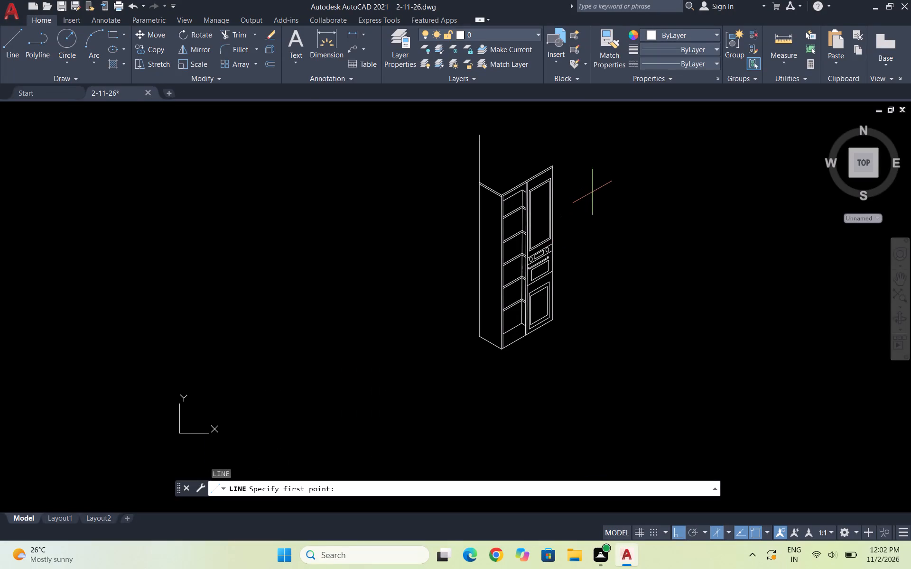
scroll(628, 204, "up", 1)
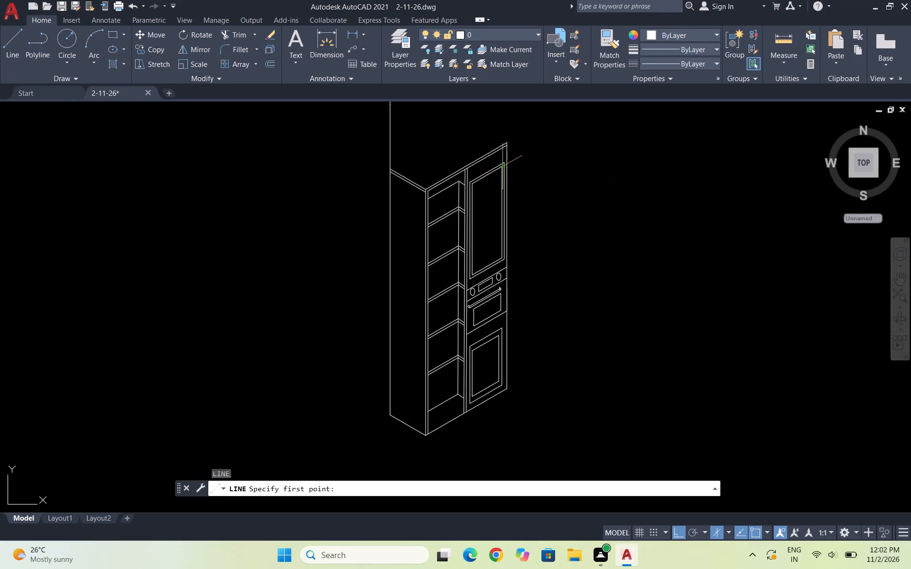
scroll(509, 158, "up", 3)
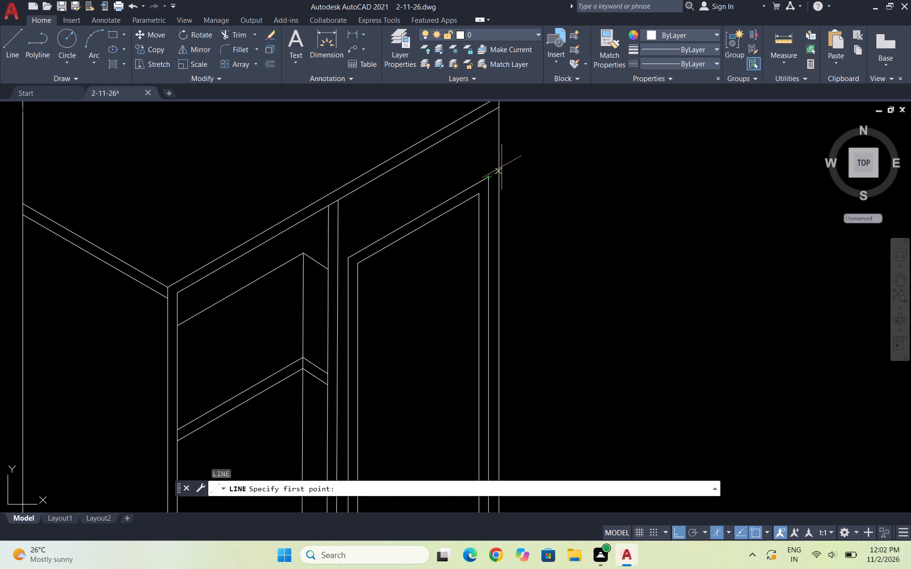
left_click(502, 167)
scroll(542, 134, "down", 4)
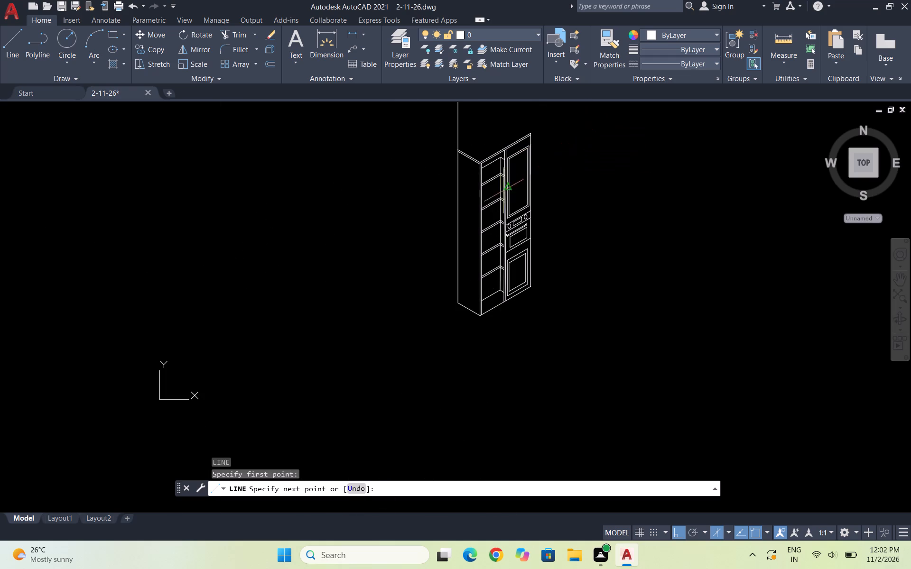
scroll(492, 198, "down", 3)
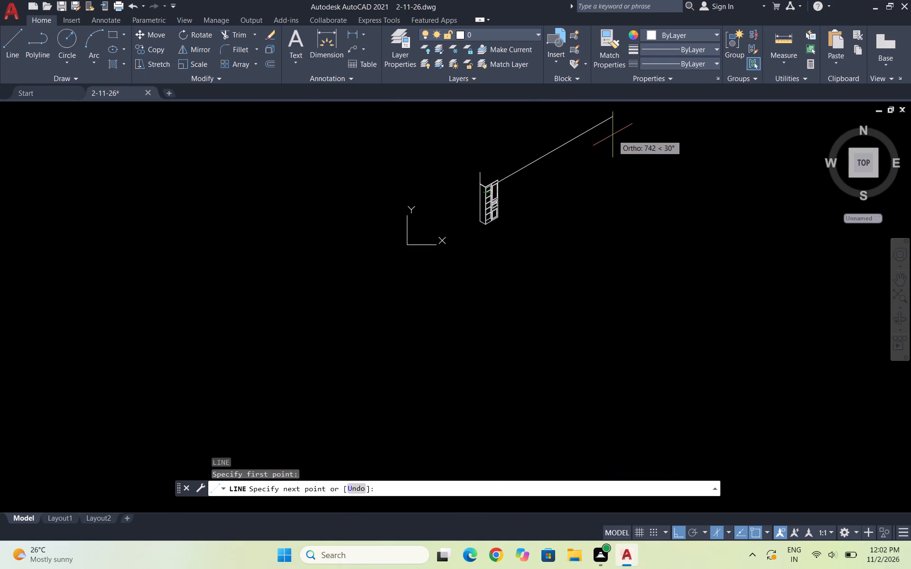
type("140")
key("Return")
key("Return")
scroll(548, 146, "up", 1)
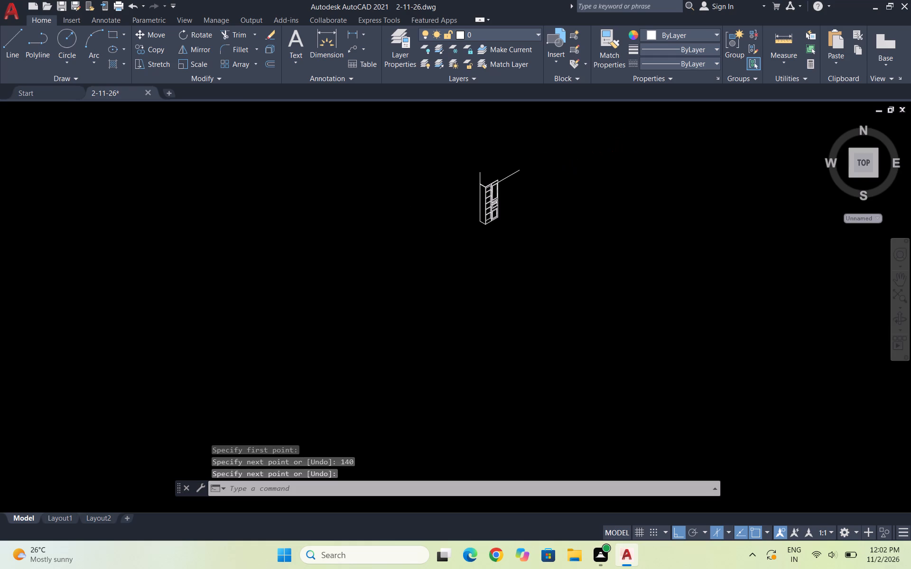
scroll(548, 146, "up", 1)
scroll(455, 191, "up", 2)
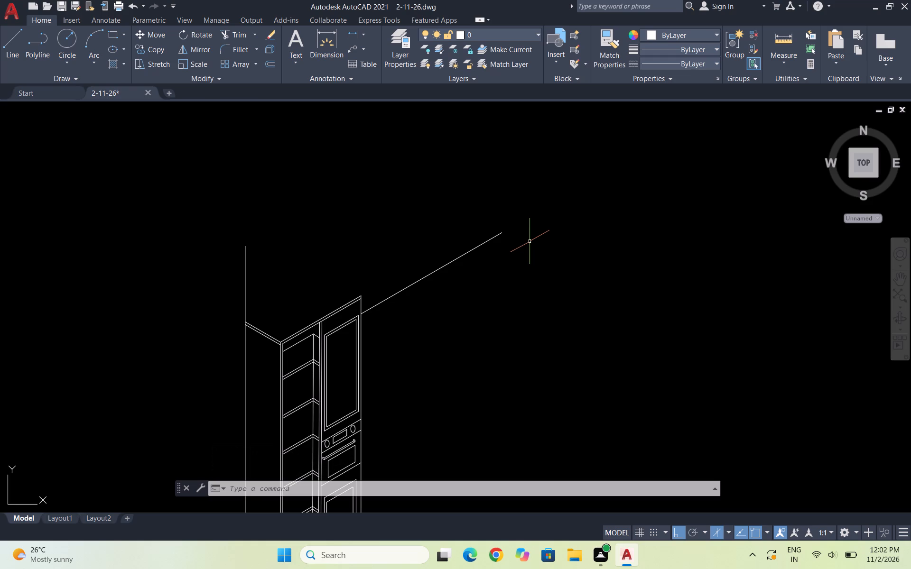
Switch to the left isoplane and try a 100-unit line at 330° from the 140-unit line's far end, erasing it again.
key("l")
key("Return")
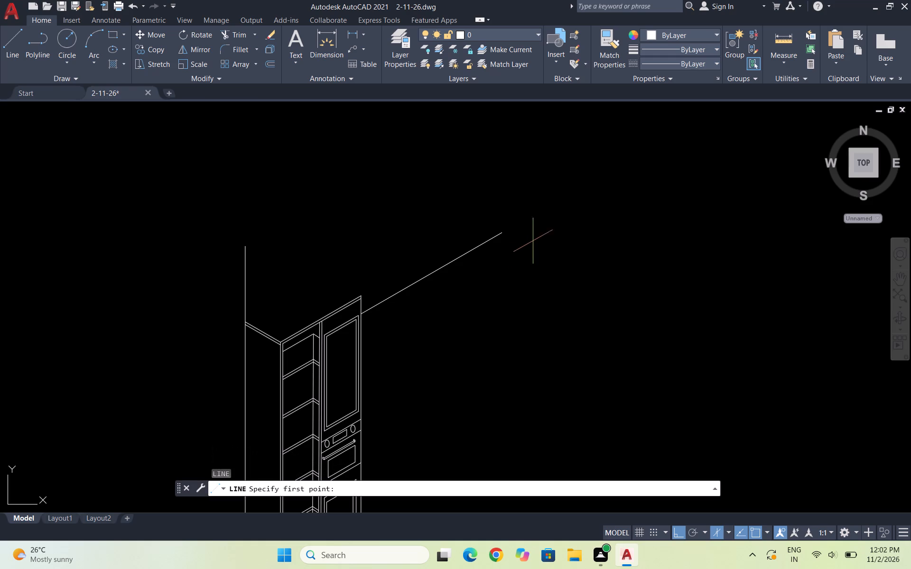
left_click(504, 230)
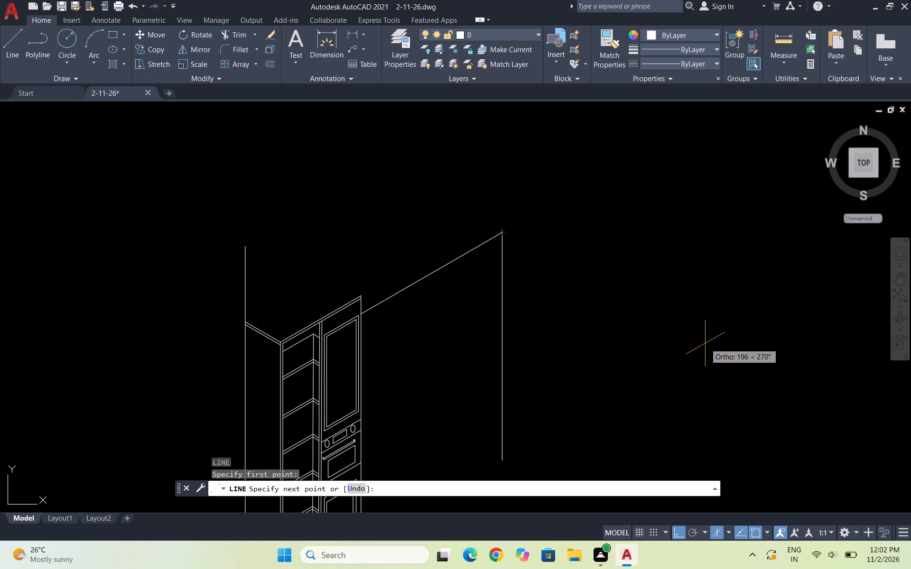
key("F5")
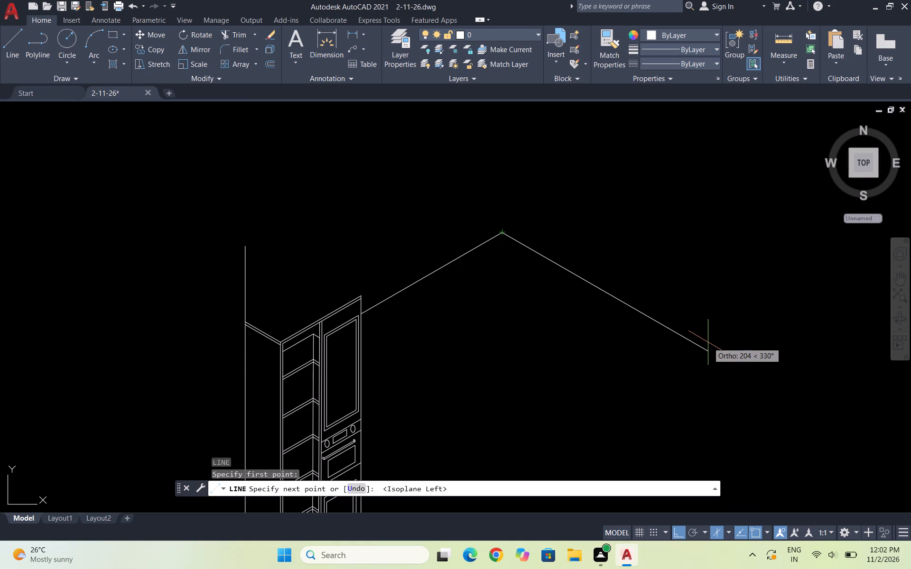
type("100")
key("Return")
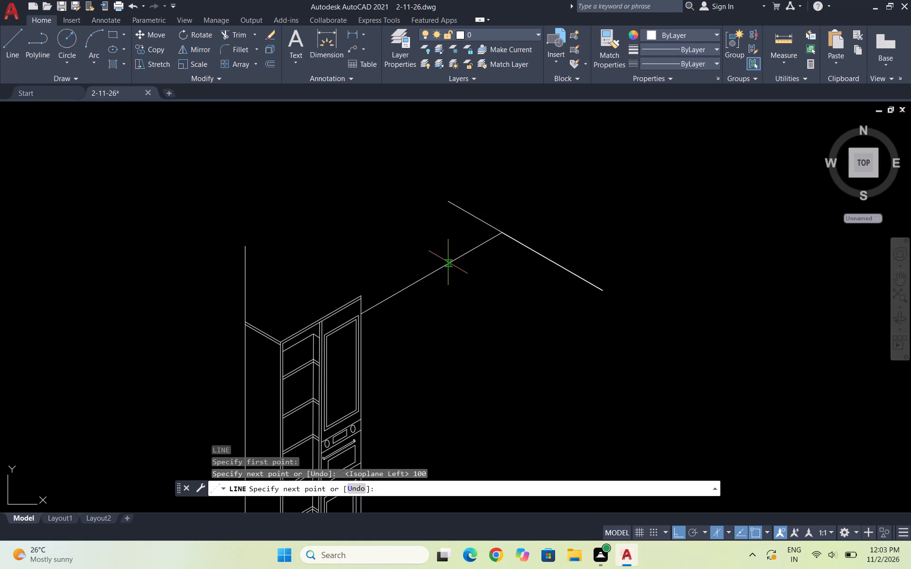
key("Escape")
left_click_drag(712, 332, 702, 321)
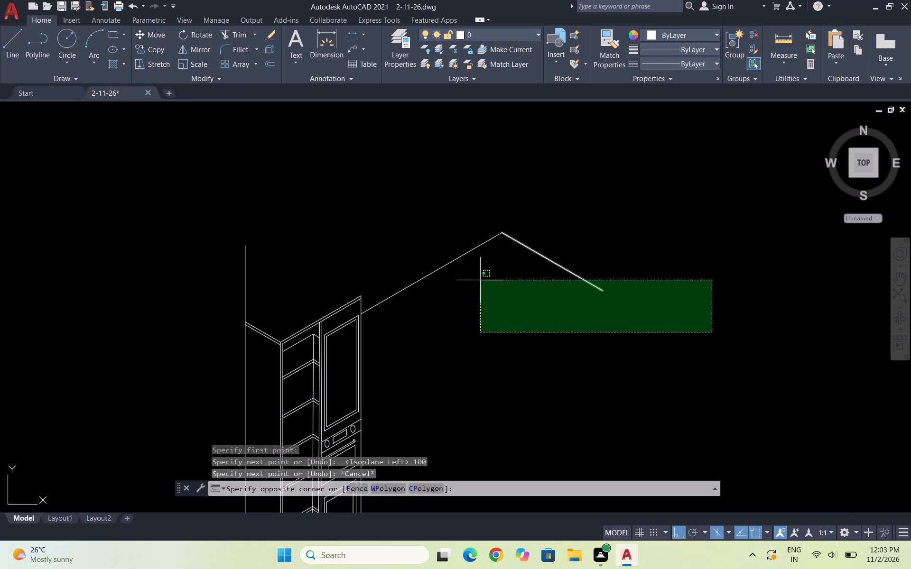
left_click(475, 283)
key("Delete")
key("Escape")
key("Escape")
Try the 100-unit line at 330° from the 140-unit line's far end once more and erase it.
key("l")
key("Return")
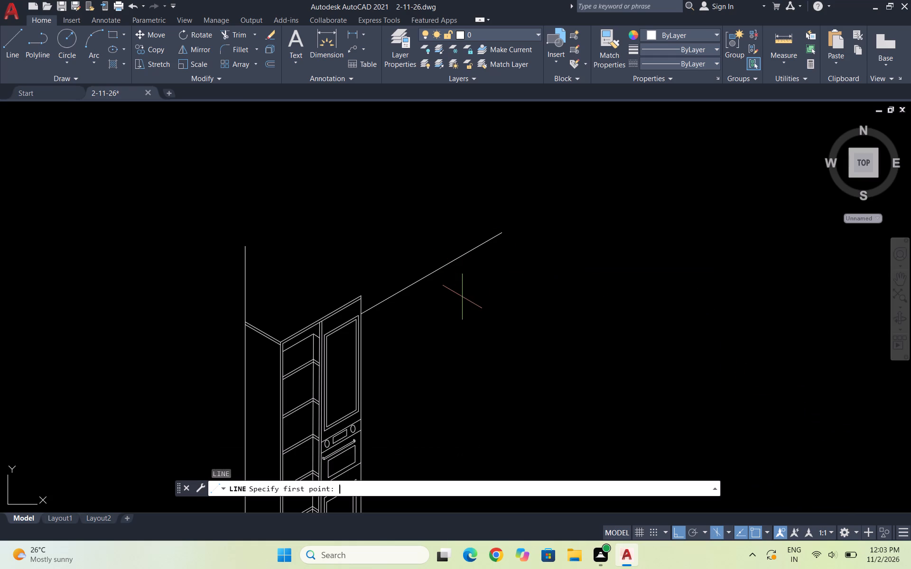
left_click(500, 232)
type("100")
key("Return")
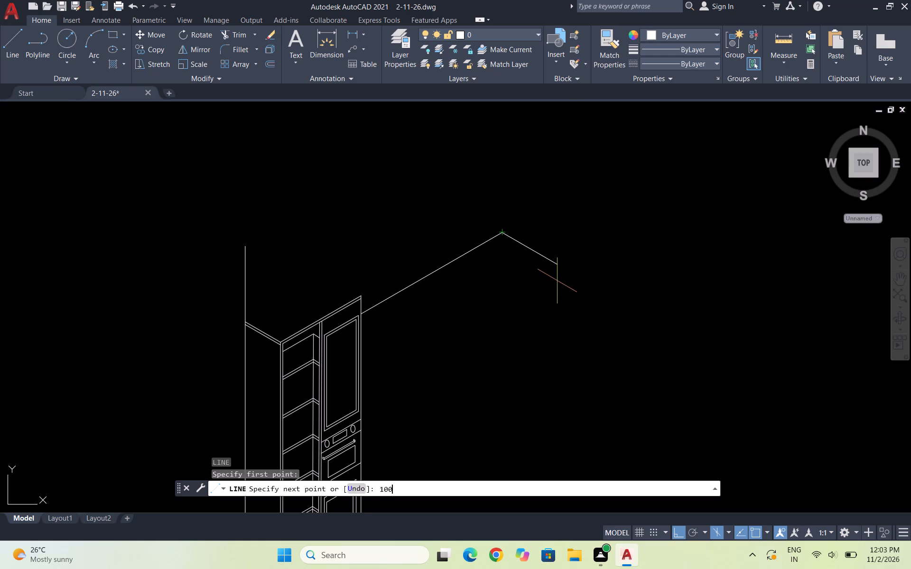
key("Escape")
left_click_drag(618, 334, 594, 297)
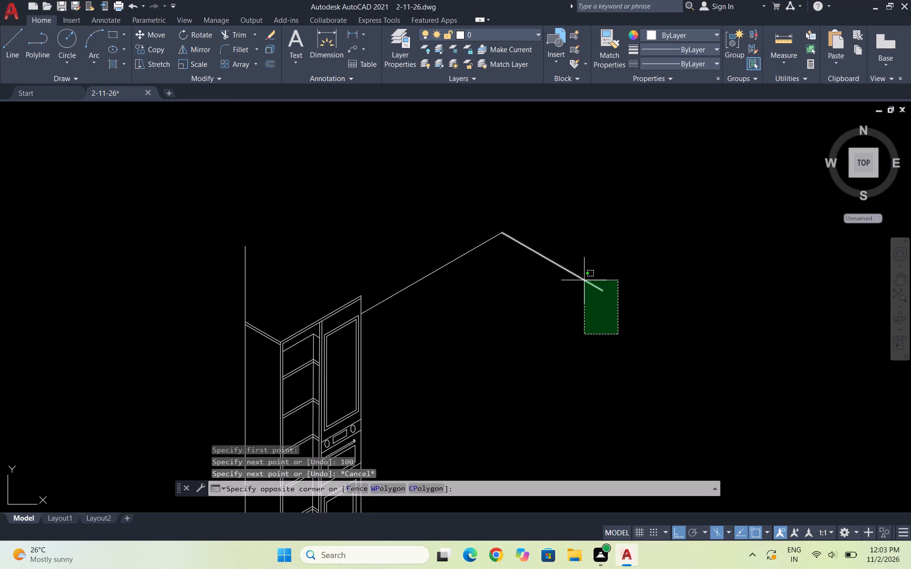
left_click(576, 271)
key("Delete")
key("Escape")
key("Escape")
Draw consecutive line segments of 10, 70, 70 and 100 units at 330° from the 140-unit line's far end.
key("l")
key("Return")
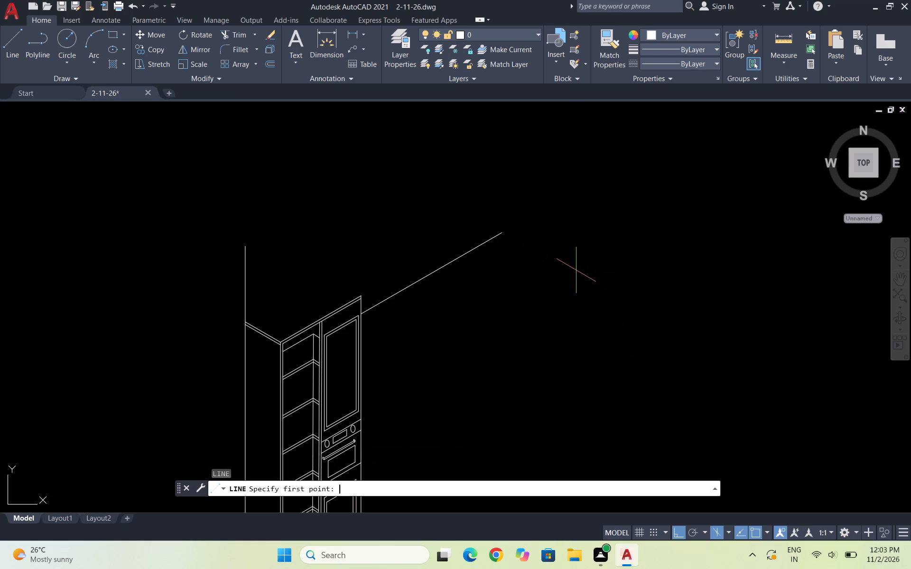
left_click(503, 234)
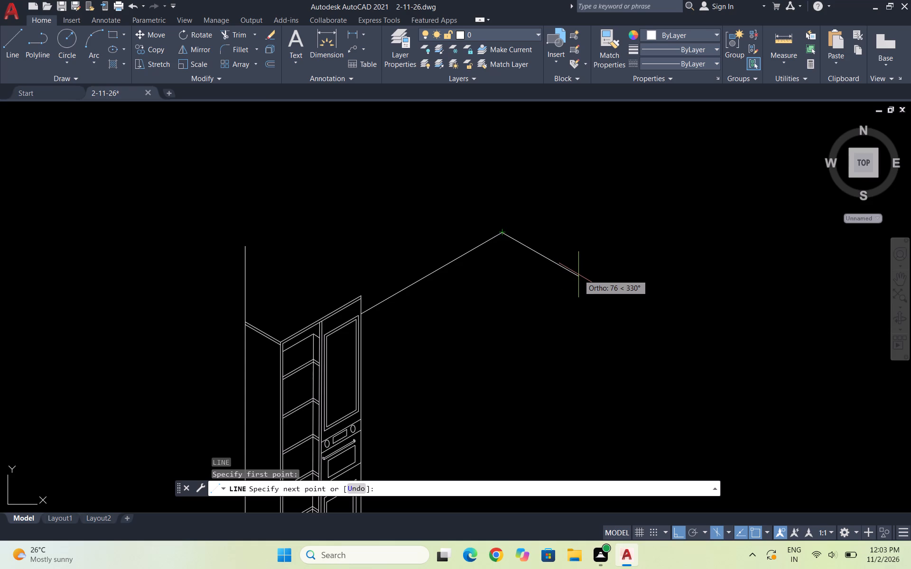
type("10")
key("Return")
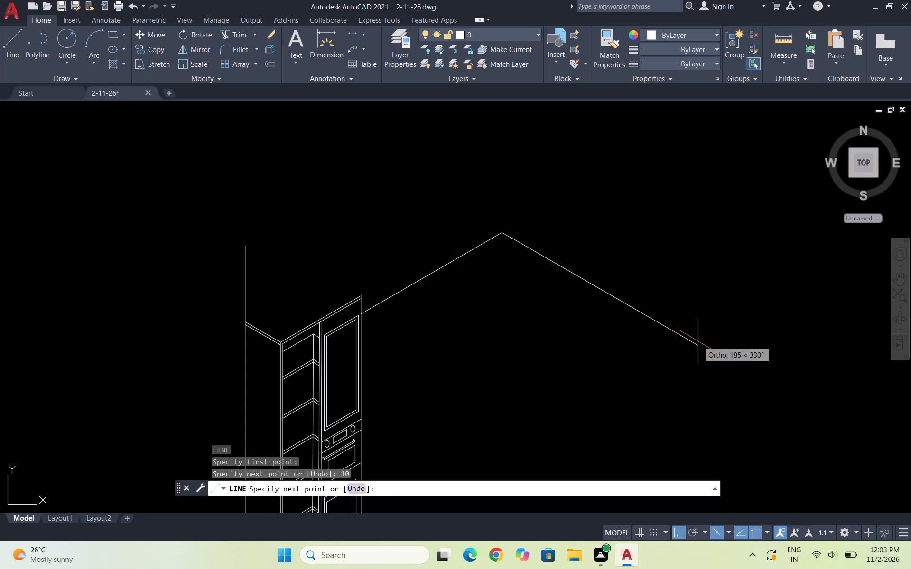
type("70")
key("Return")
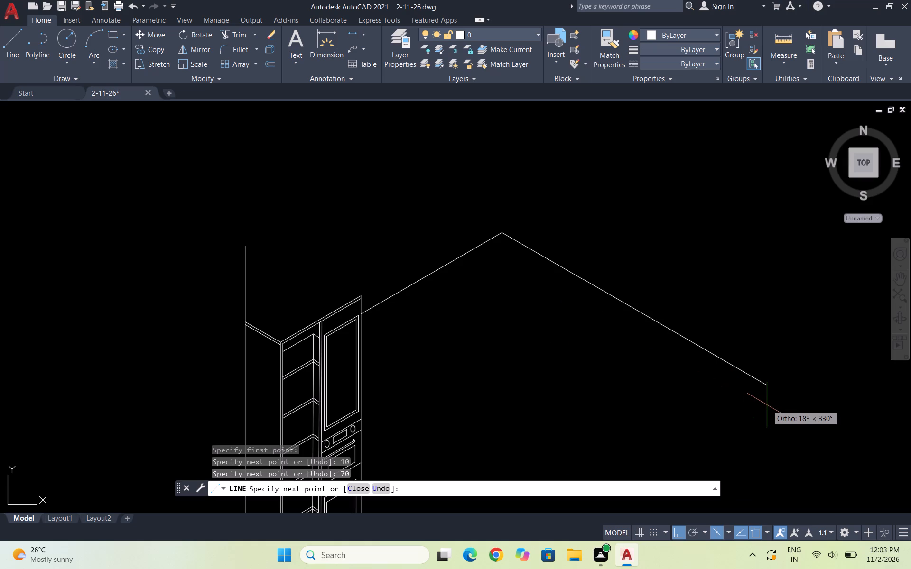
type("70")
key("Return")
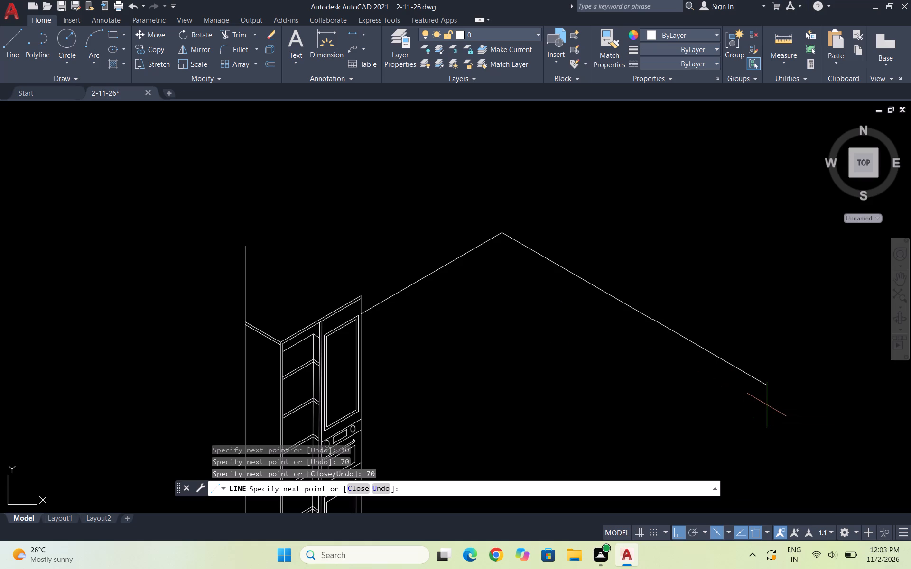
scroll(729, 368, "down", 3)
type("100")
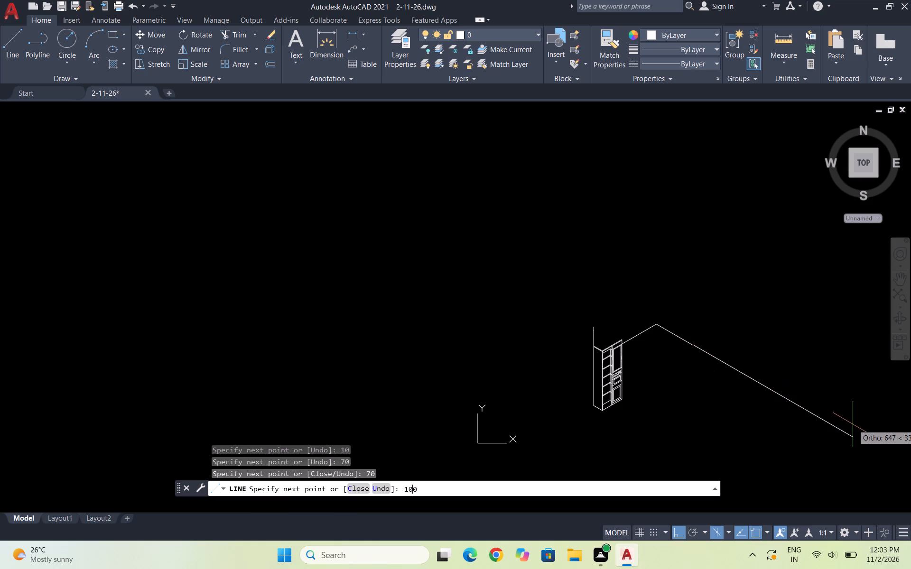
key("Return")
scroll(756, 339, "down", 2)
scroll(753, 383, "up", 3)
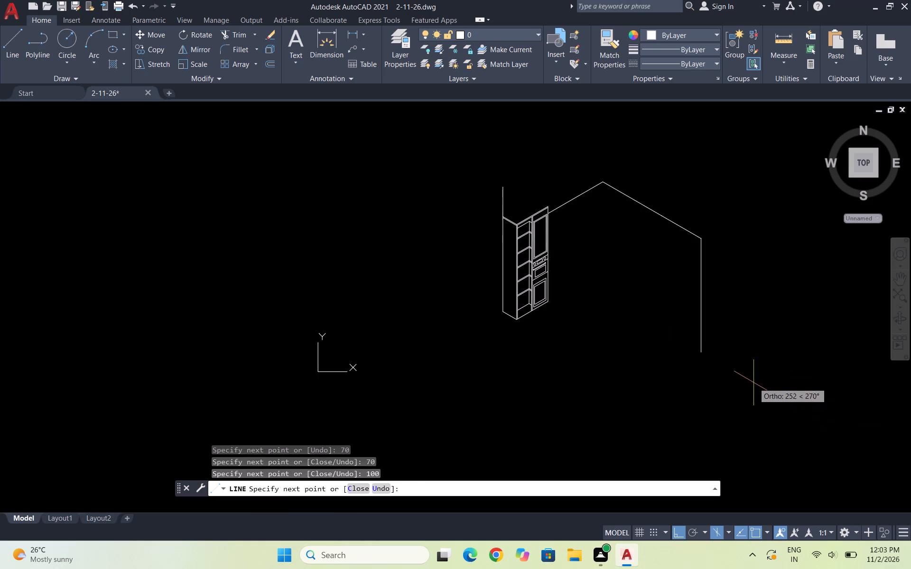
scroll(715, 292, "up", 2)
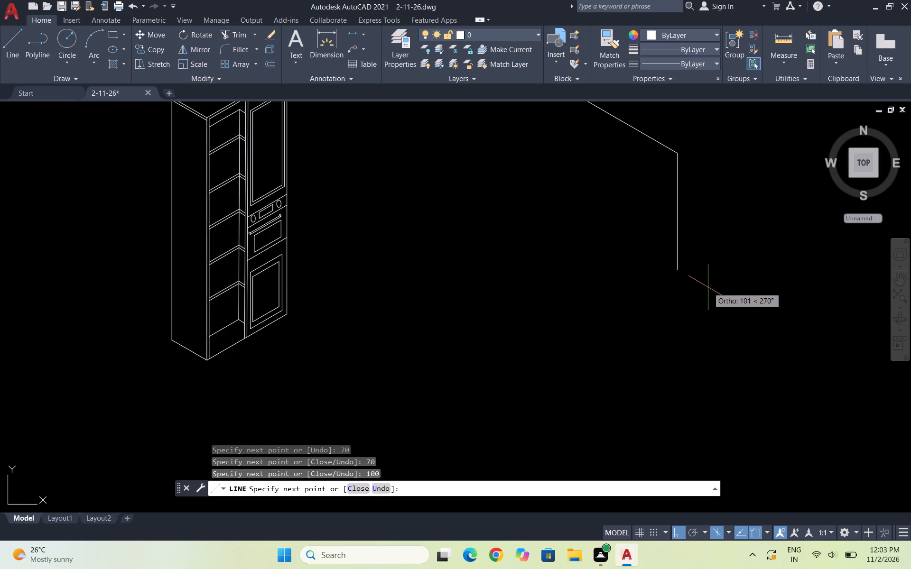
key("Escape")
scroll(715, 263, "down", 2)
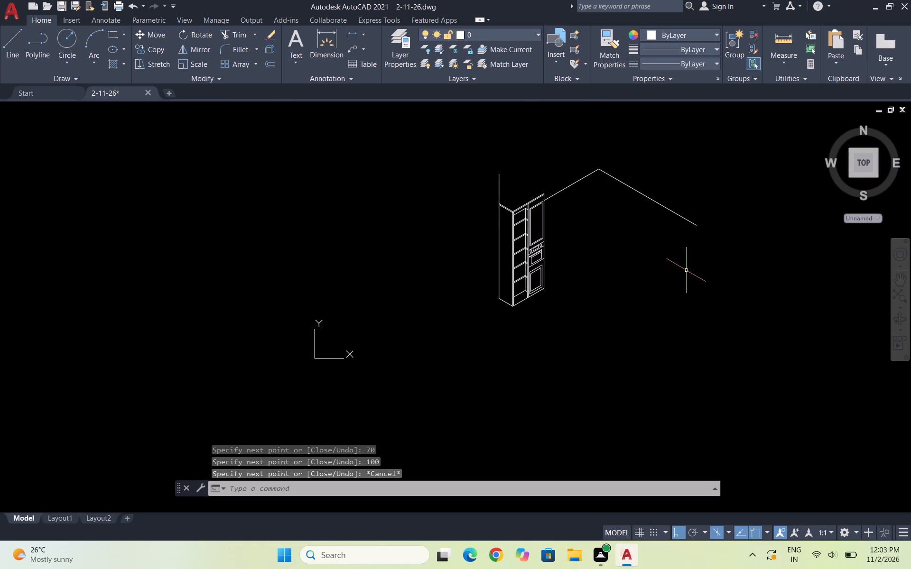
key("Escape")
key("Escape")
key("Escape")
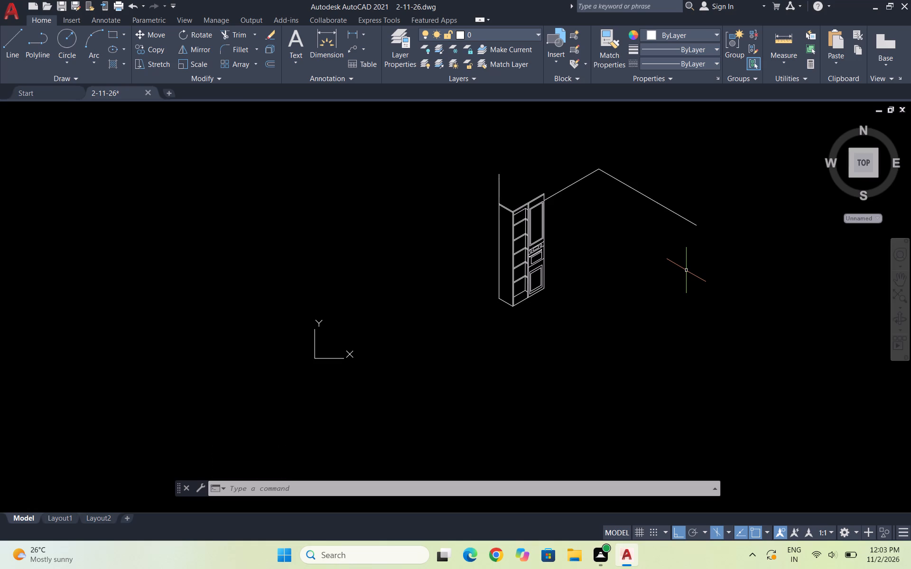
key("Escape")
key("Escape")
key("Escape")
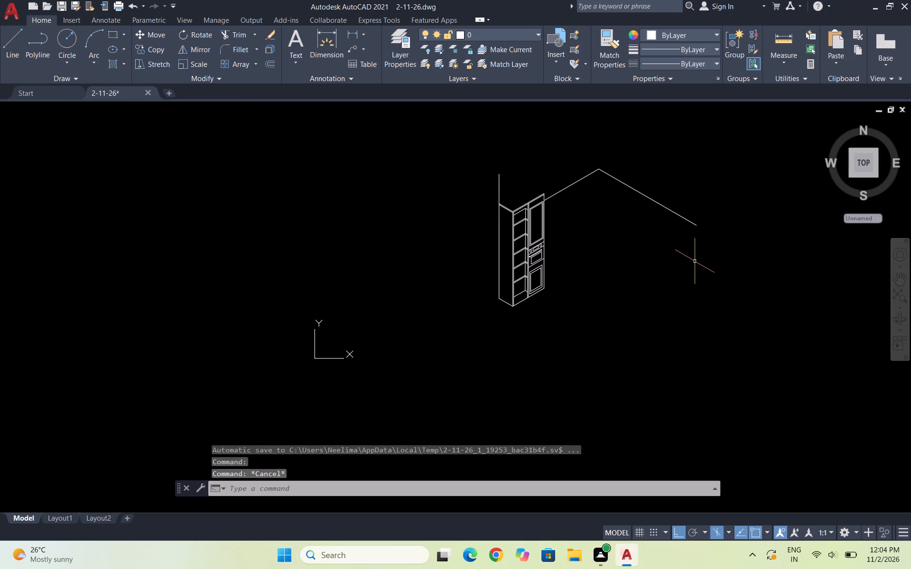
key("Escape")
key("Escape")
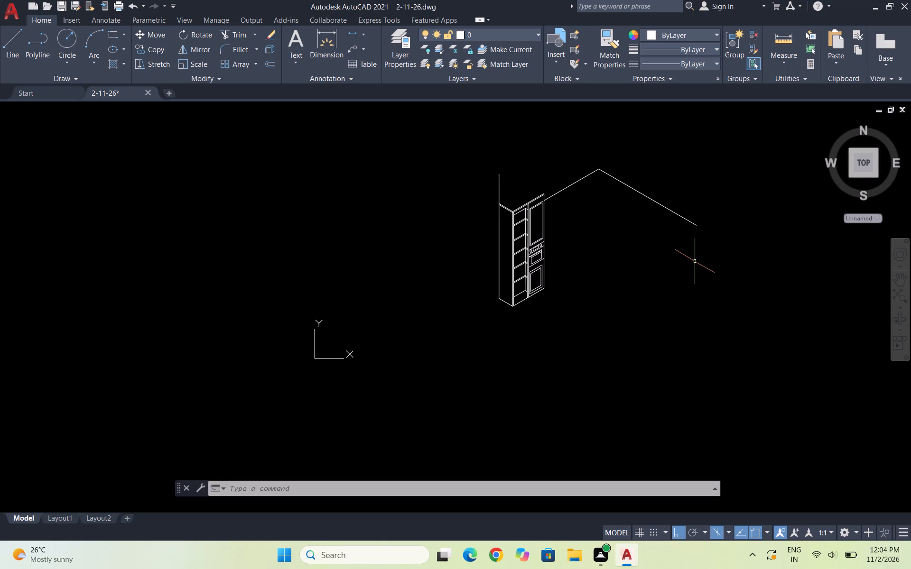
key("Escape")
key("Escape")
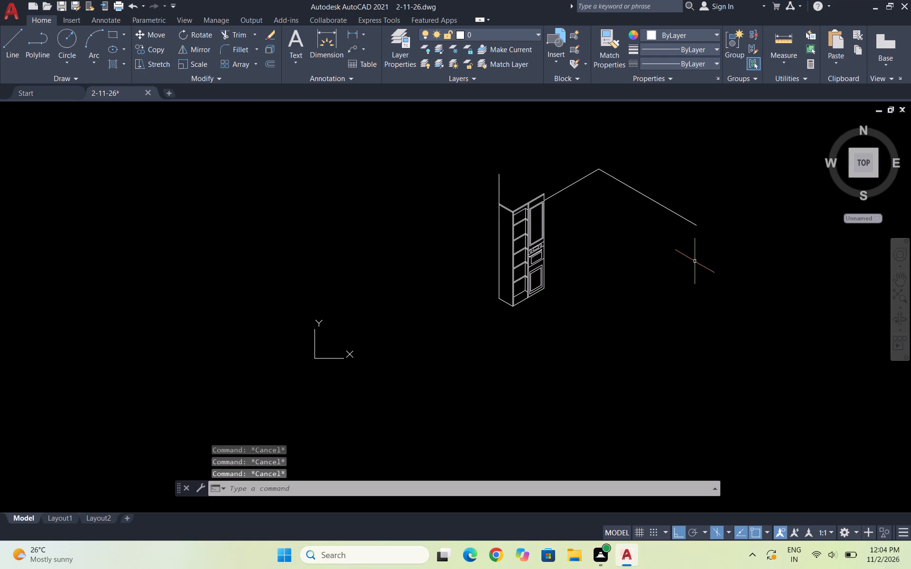
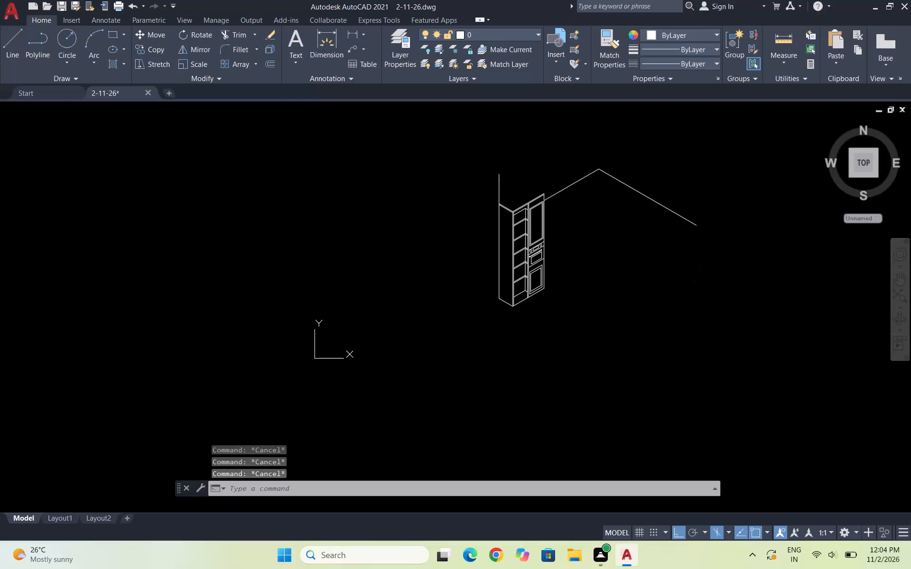
Draw a line at 30° from the appliance column's top outer corner, parallel to the 140-unit line and ending just short of its far end.
key("Escape")
key("Escape")
scroll(595, 177, "up", 1)
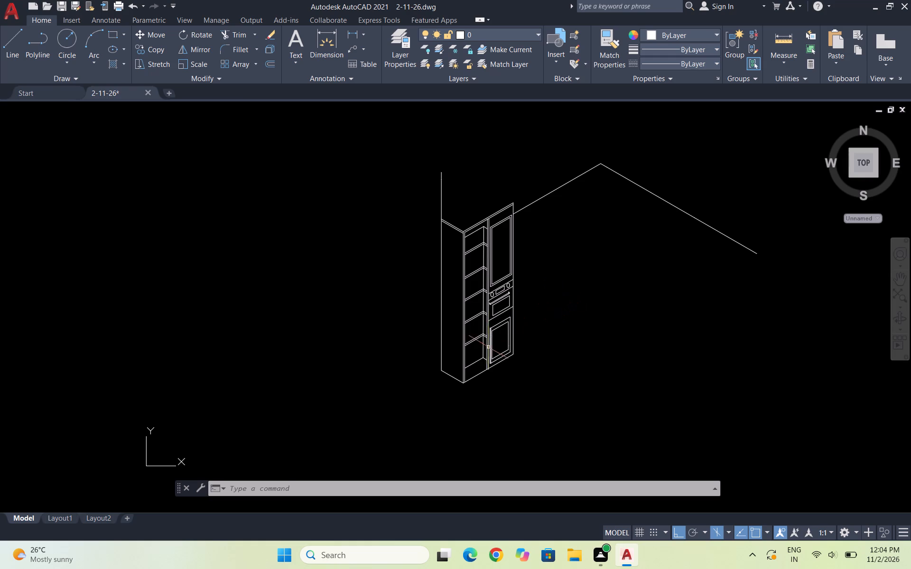
key("Escape")
key("Escape")
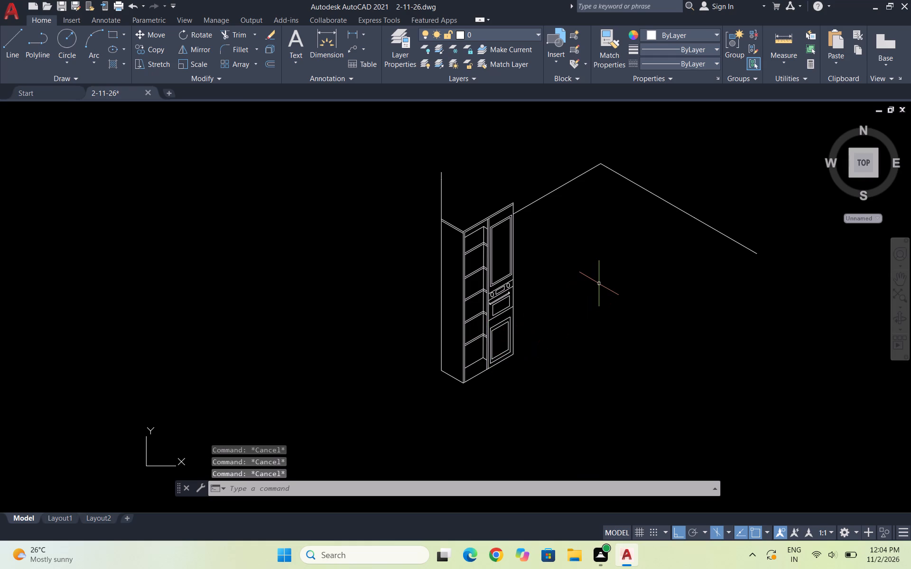
key("Escape")
key("l")
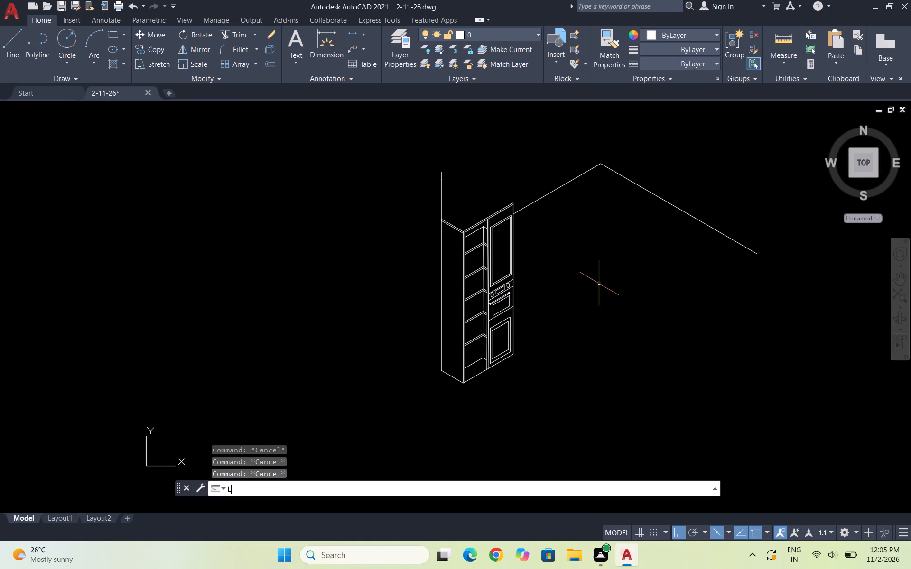
key("Return")
scroll(544, 180, "up", 3)
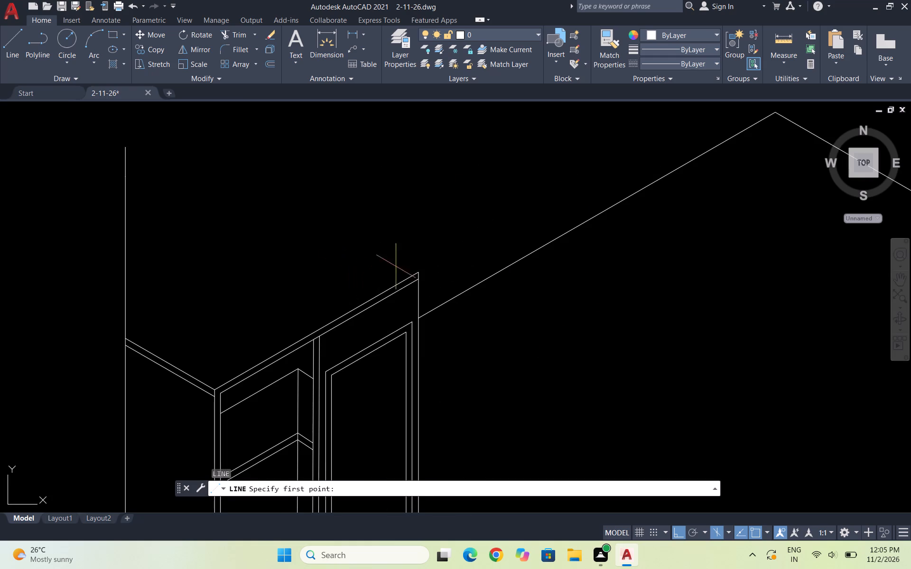
left_click(420, 272)
scroll(413, 268, "down", 4)
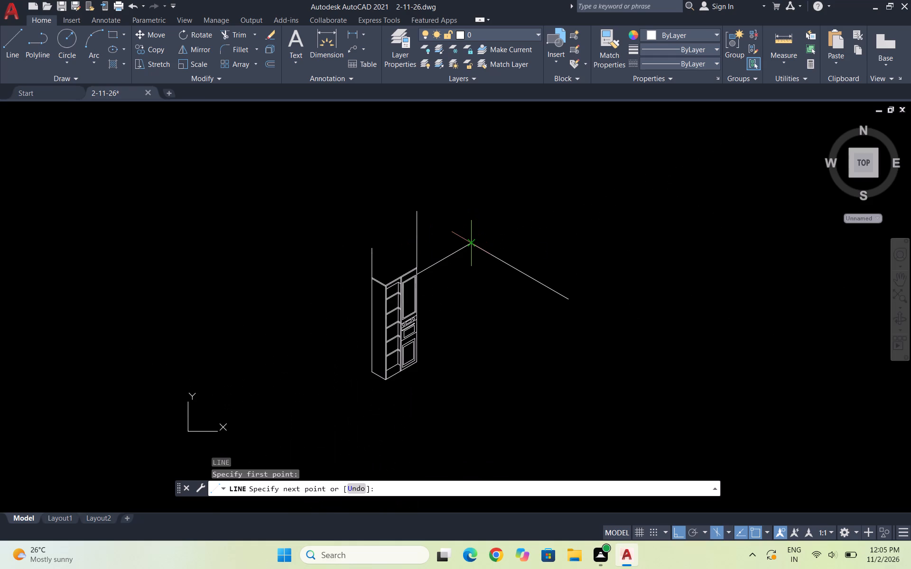
scroll(470, 244, "up", 1)
key("F5")
scroll(467, 243, "up", 3)
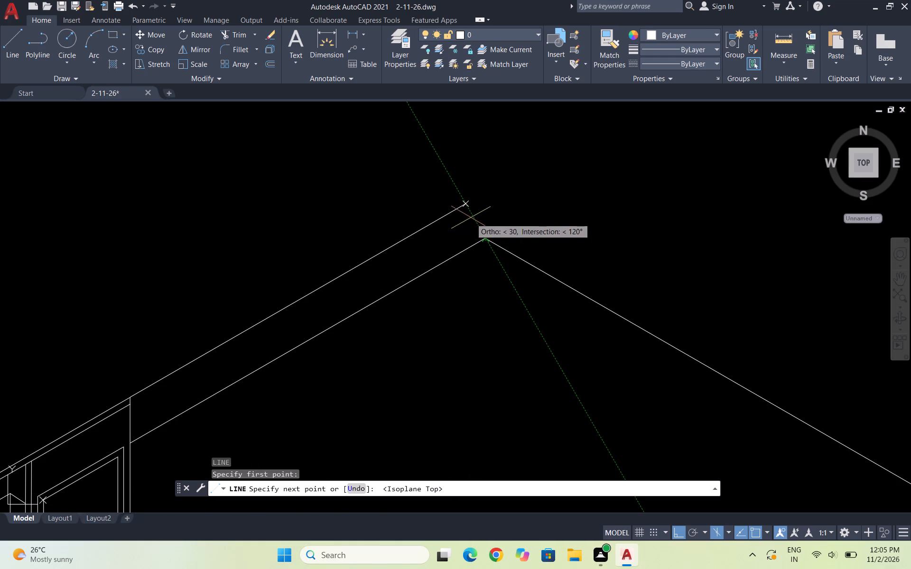
left_click(464, 204)
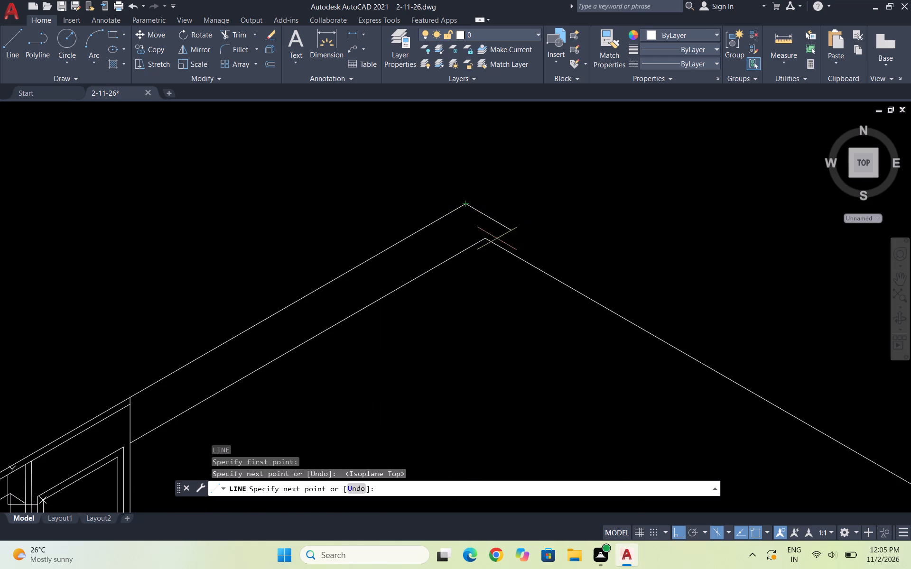
key("Escape")
Move the four 330° segments from the 140-unit line's far end to the far end of the upper parallel line.
left_click_drag(687, 400, 672, 384)
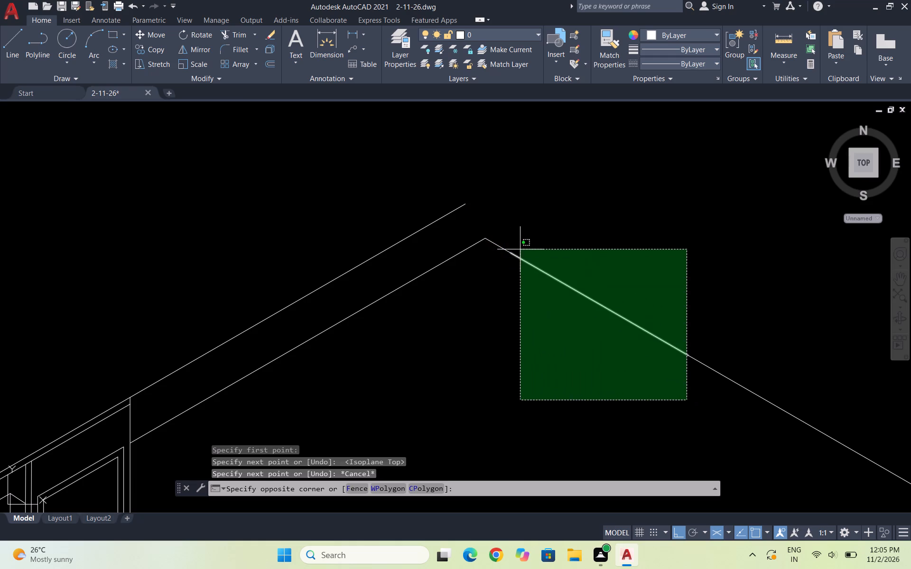
left_click(504, 229)
scroll(487, 200, "down", 3)
left_click_drag(671, 339, 652, 306)
left_click(524, 195)
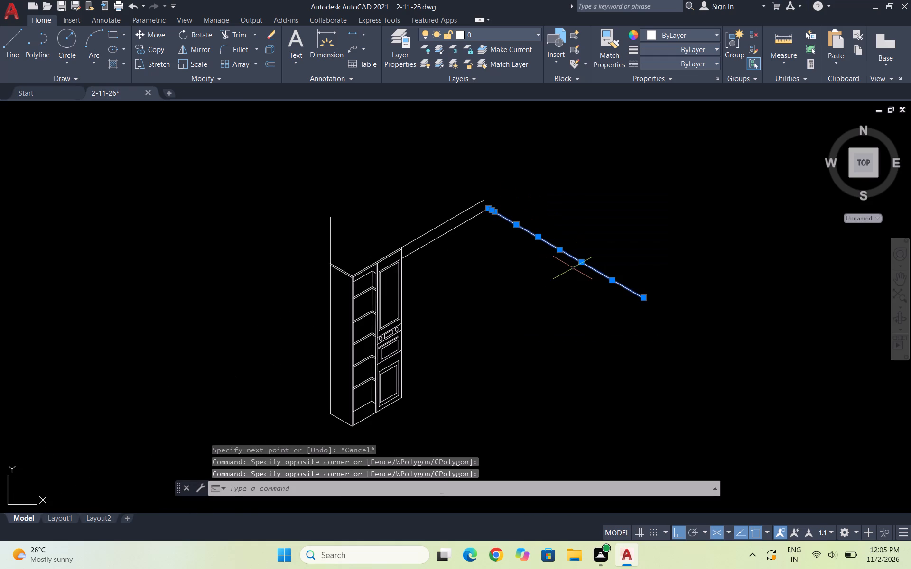
key("m")
key("Return")
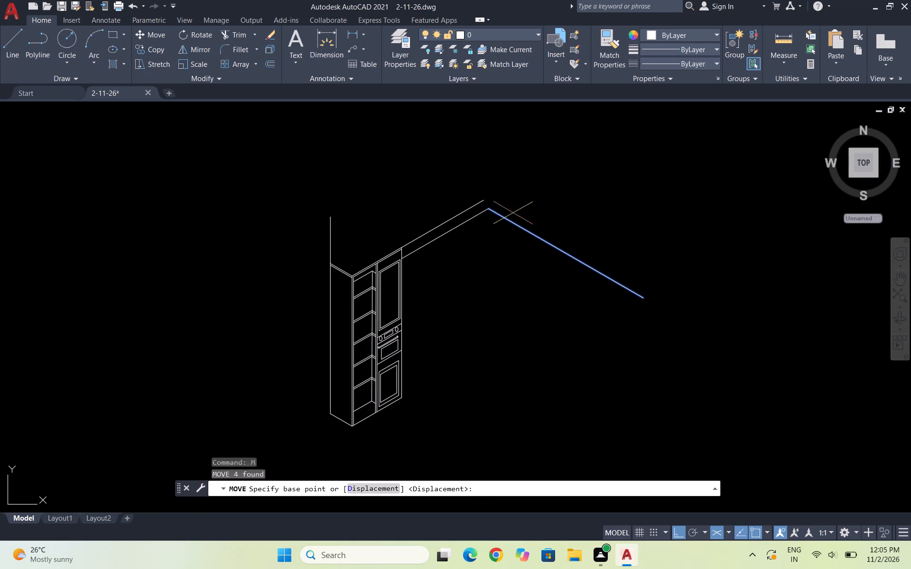
scroll(473, 192, "up", 4)
left_click(585, 304)
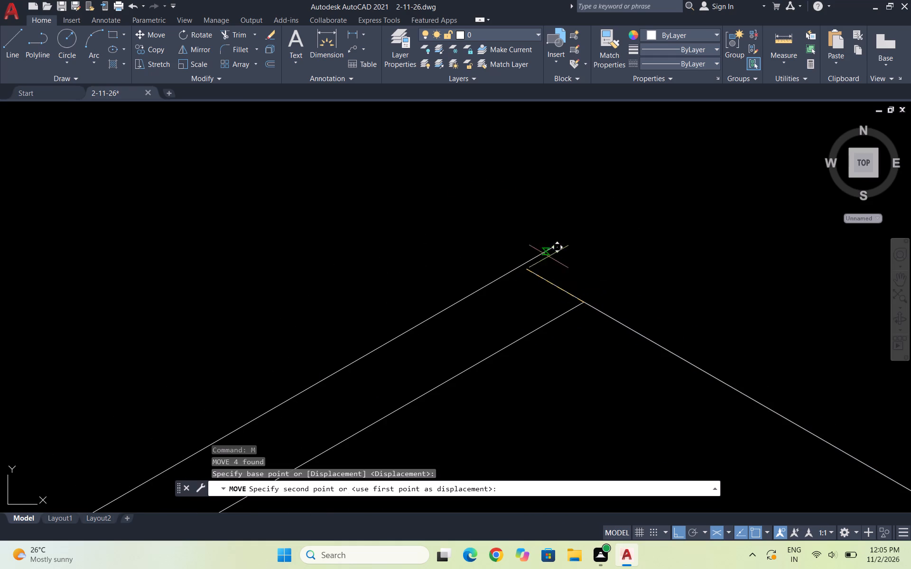
left_click(551, 250)
scroll(608, 226, "down", 3)
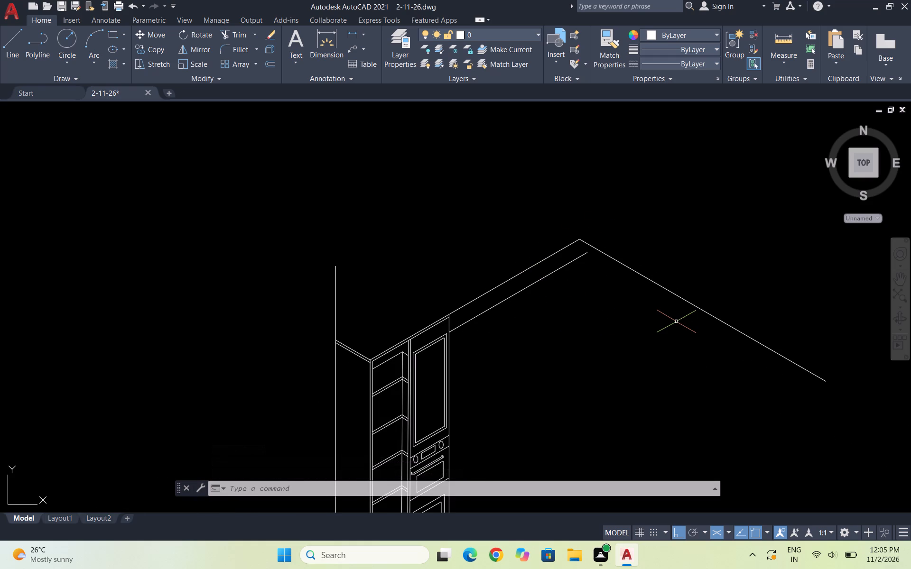
Draw a vertical line downward in the right isoplane from the end of the 10-unit segment of the 330° run.
key("l")
key("Return")
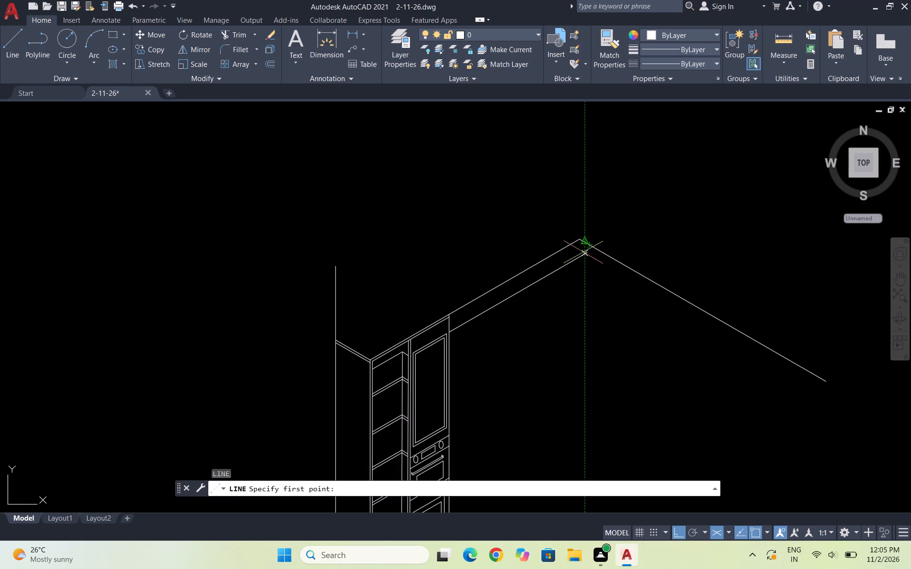
scroll(583, 252, "up", 3)
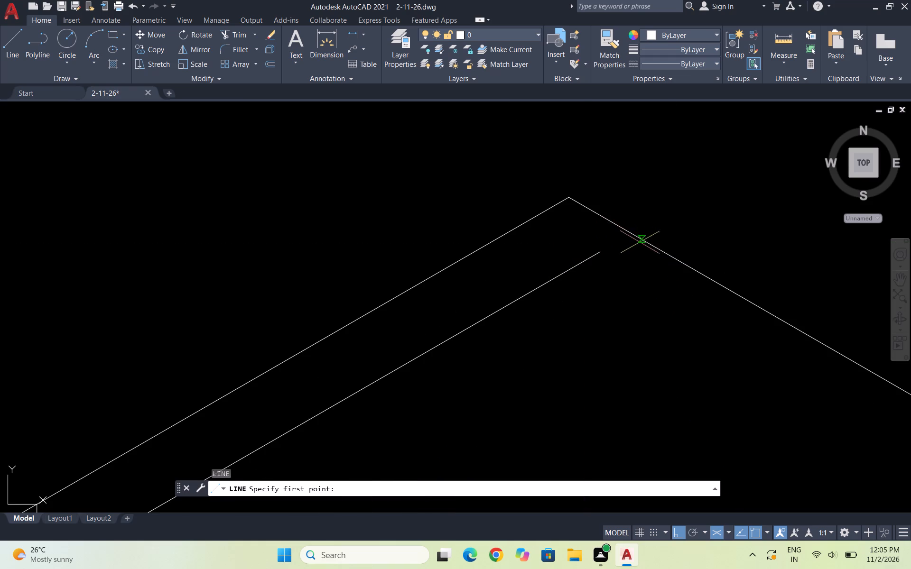
left_click(613, 222)
scroll(614, 222, "down", 4)
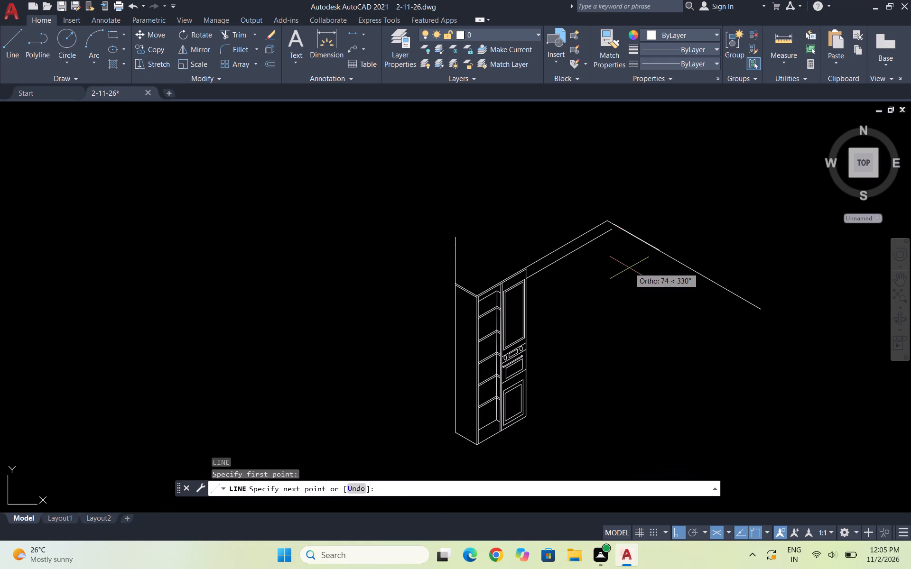
key("F5")
scroll(629, 273, "up", 1)
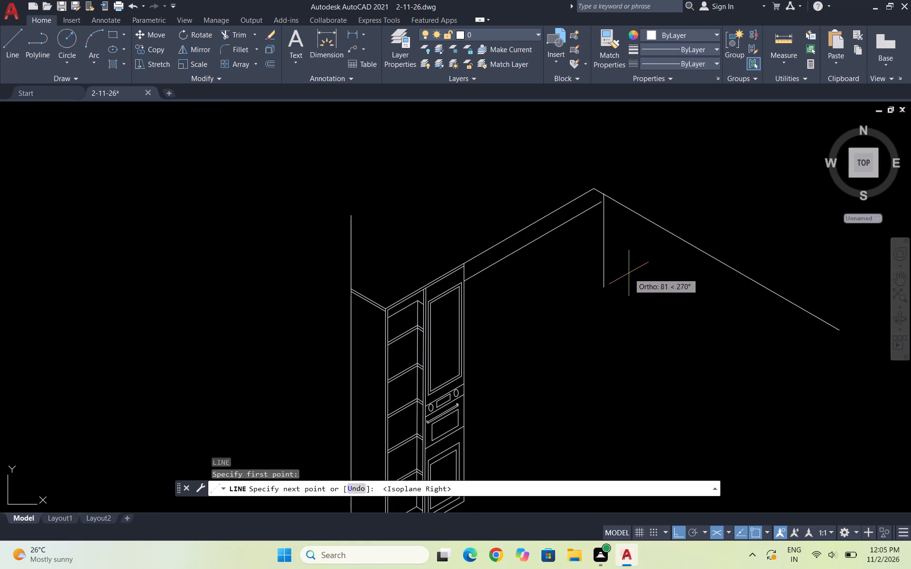
scroll(615, 258, "down", 3)
scroll(592, 287, "up", 2)
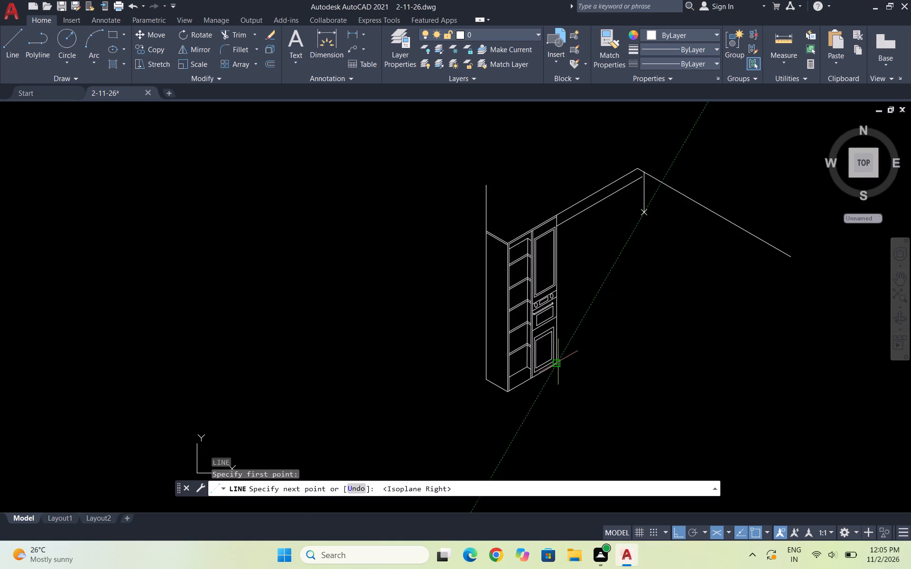
left_click(638, 318)
key("Escape")
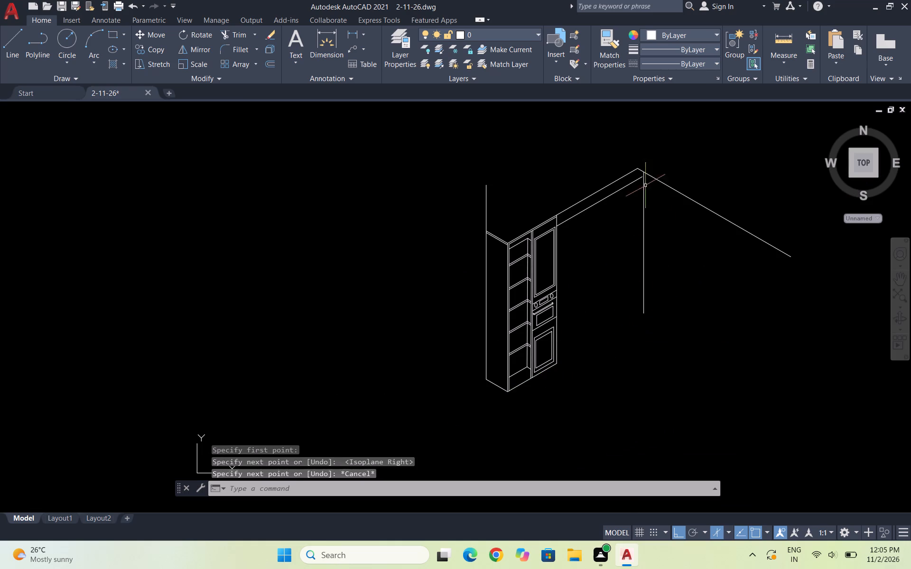
Extend the lower 30° line to meet the new vertical line.
scroll(645, 185, "up", 4)
key("Escape")
type("EX")
key("Return")
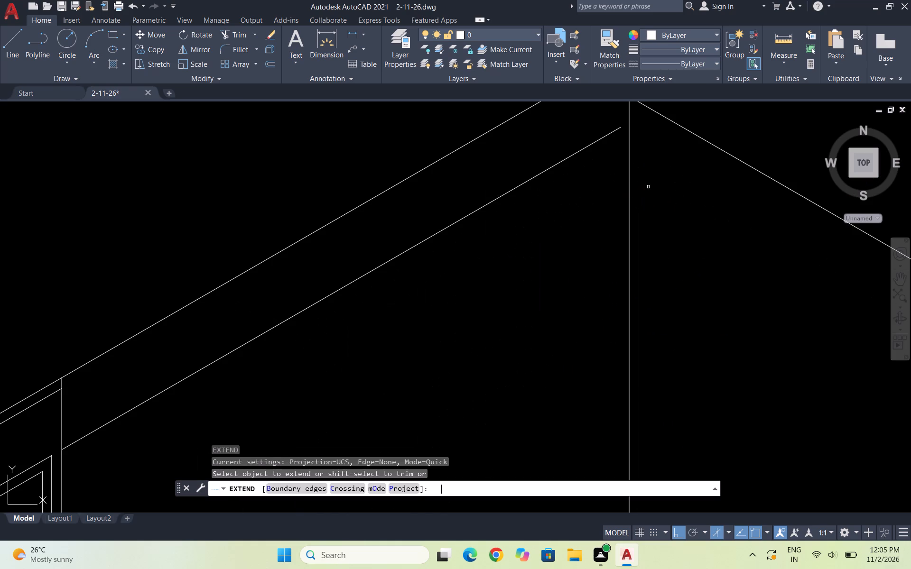
left_click(597, 142)
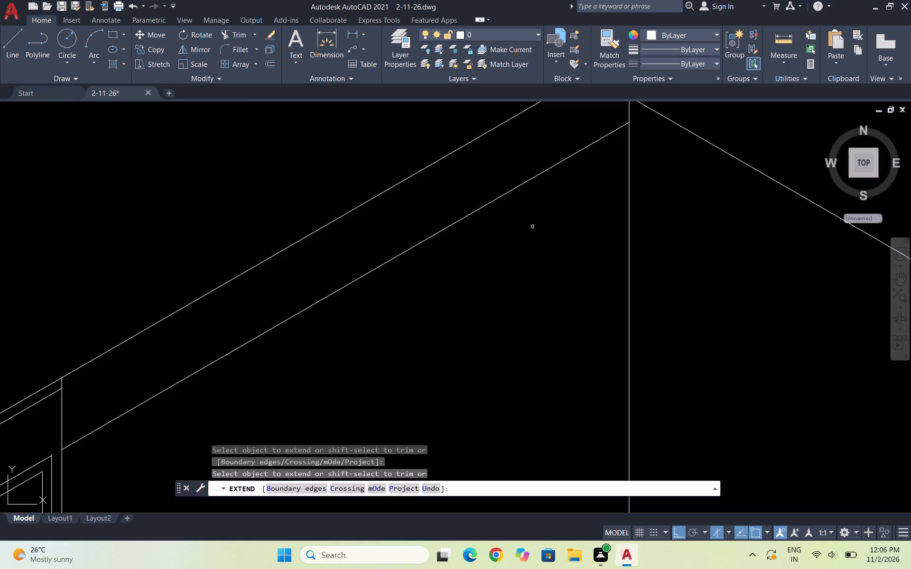
scroll(520, 226, "down", 5)
key("Escape")
key("Escape")
key("Escape")
key("Escape")
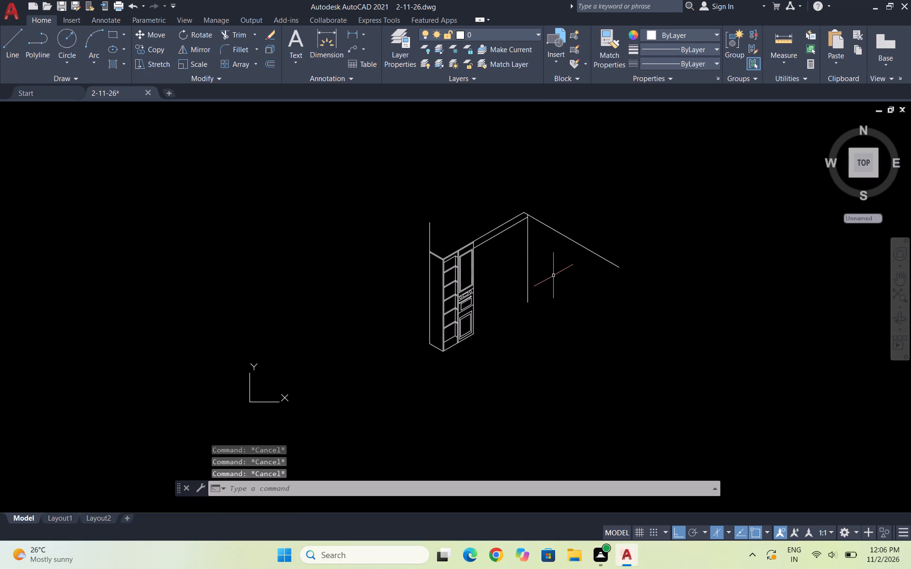
key("Escape")
Draw a 35-unit line at 30° from the far end of the 330° run.
key("l")
key("Return")
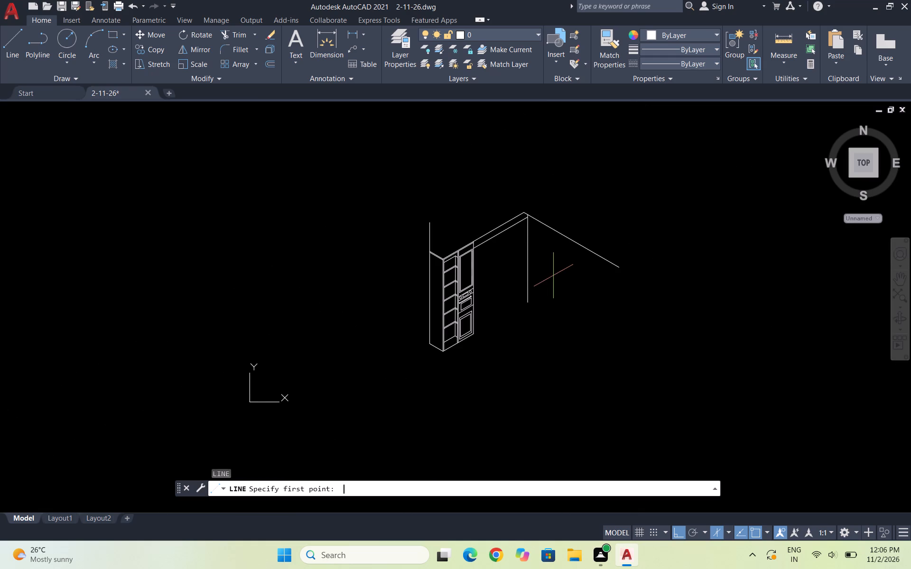
left_click(617, 270)
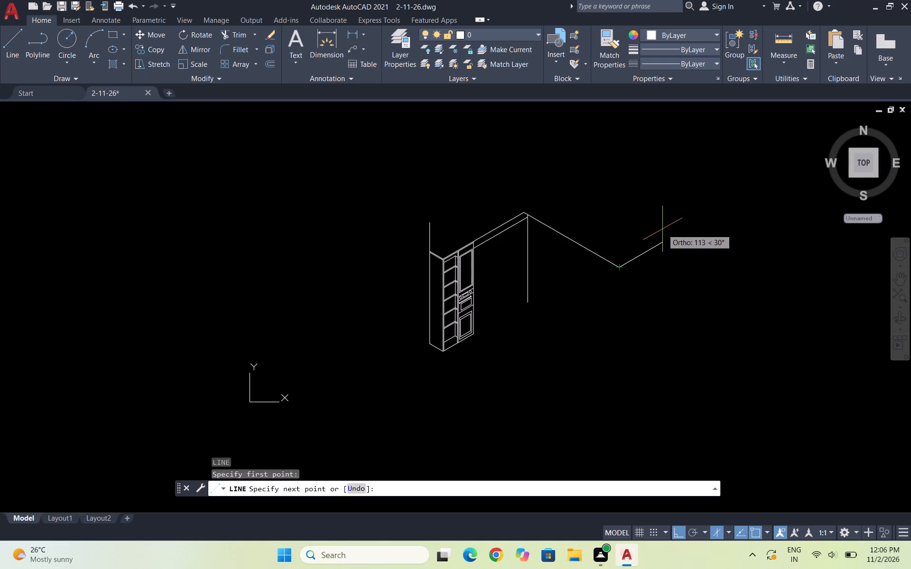
type("35")
key("Return")
key("Return")
key("Escape")
key("Escape")
key("Escape")
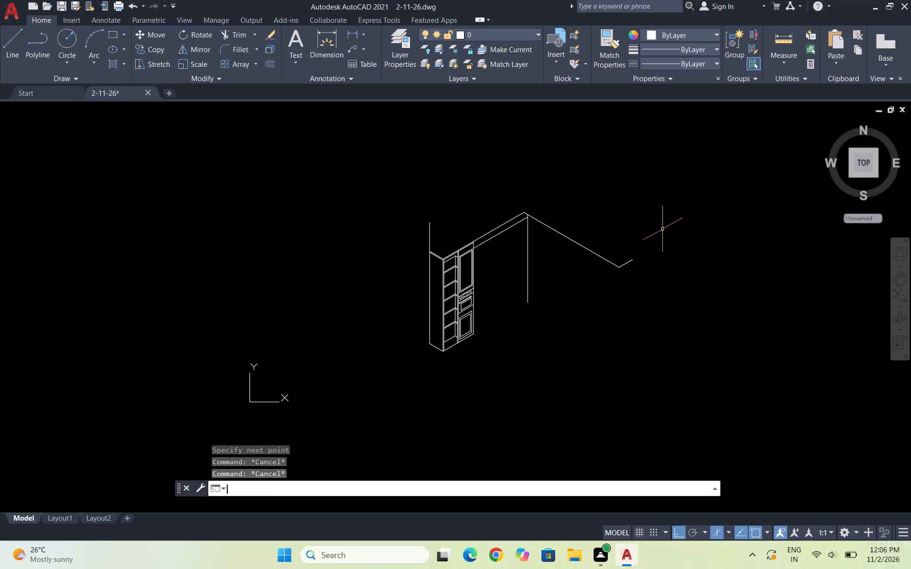
key("Escape")
key("Escape")
key("Escape")
Copy the vertical line from its top end to the end of the first 70-unit segment of the 330° run.
scroll(530, 224, "up", 2)
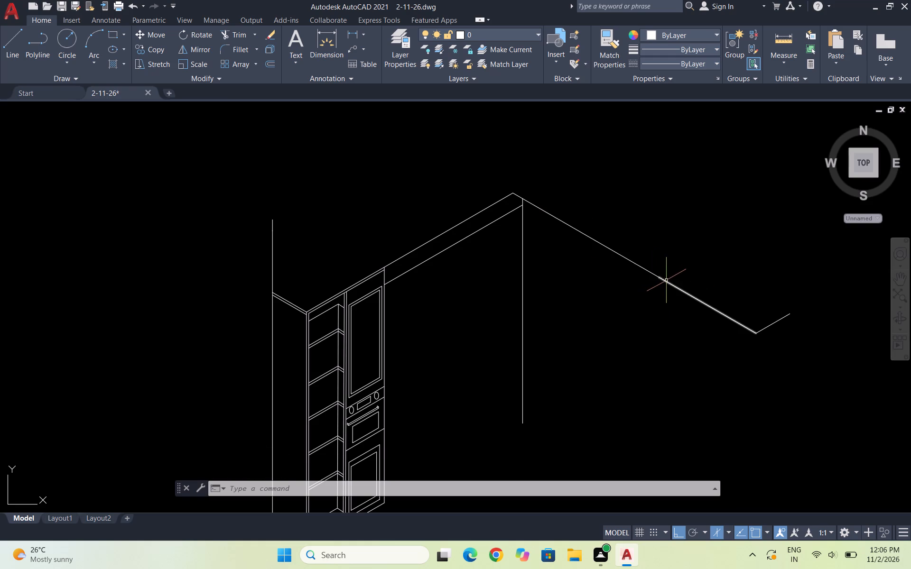
key("Escape")
key("Escape")
key("Escape")
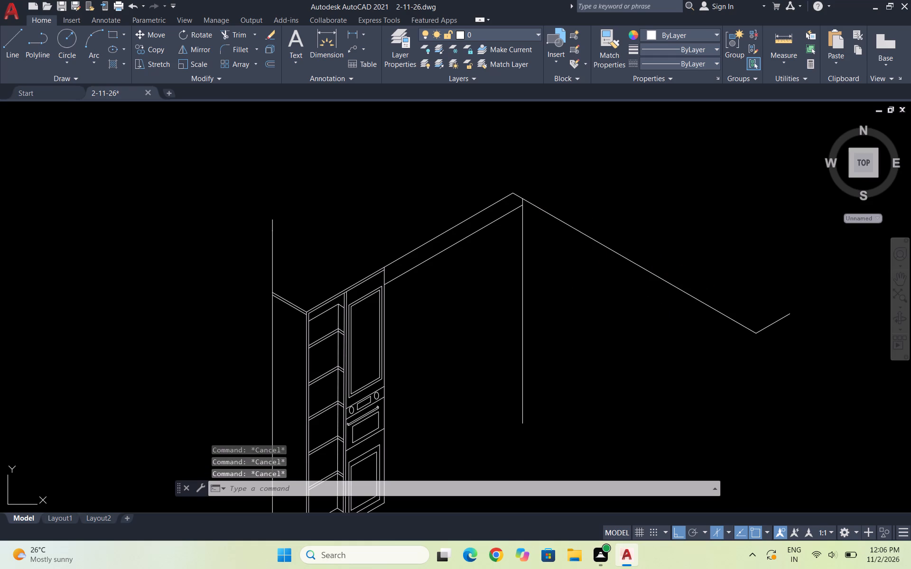
scroll(553, 264, "up", 1)
left_click(562, 277)
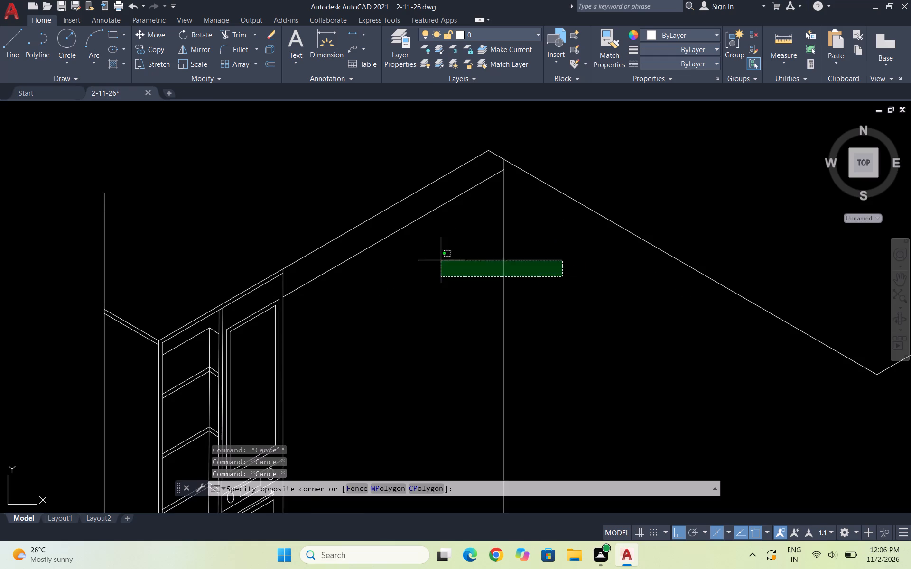
left_click(441, 260)
type("CO")
key("Return")
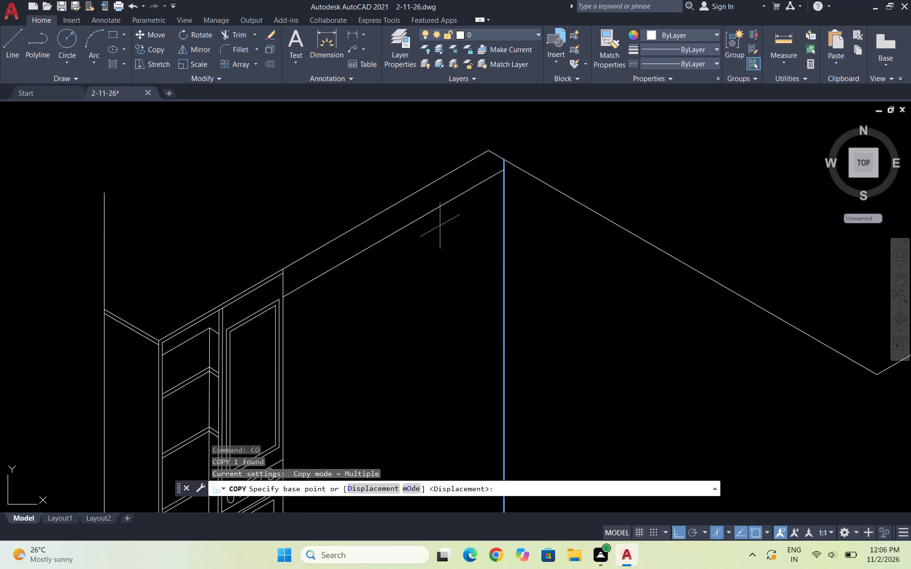
left_click(503, 161)
scroll(494, 160, "down", 2)
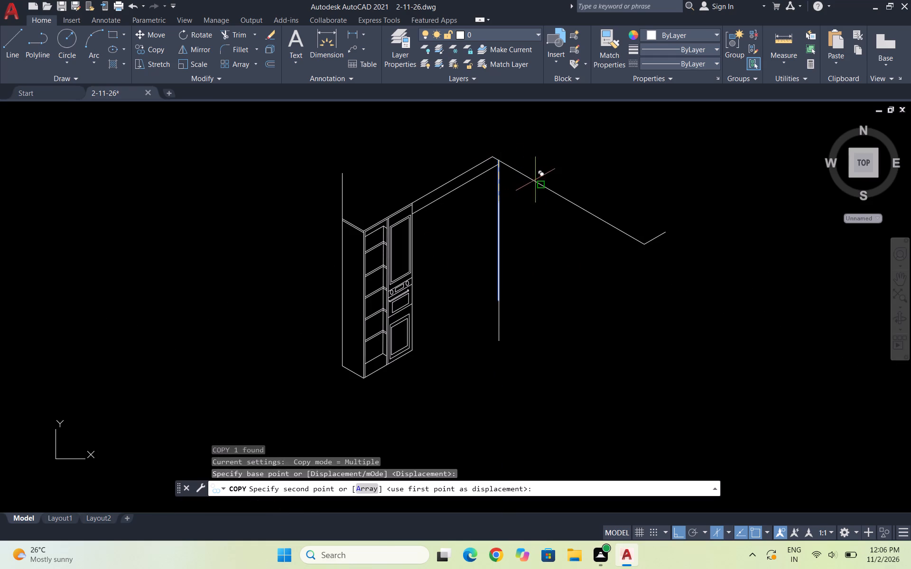
left_click(543, 184)
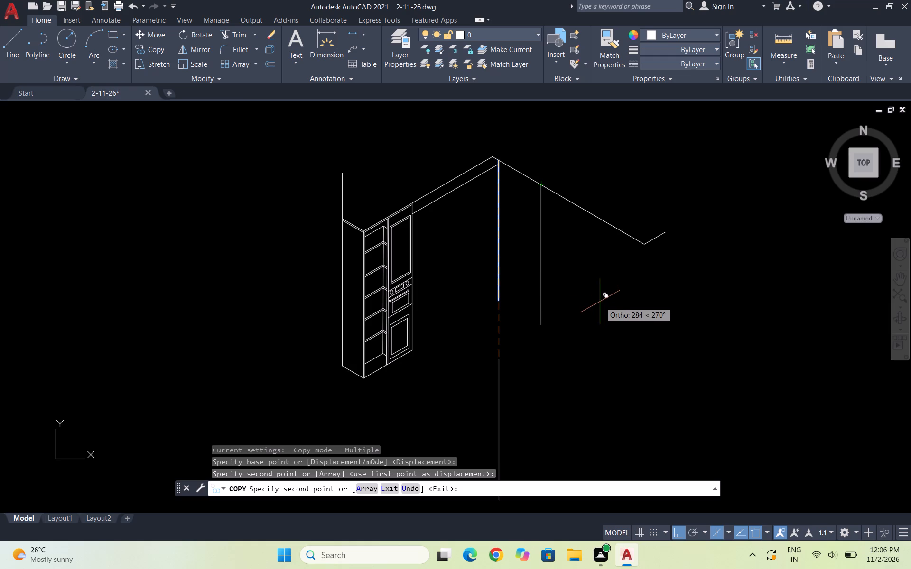
key("Escape")
key("Escape")
key("Escape")
key("Escape")
key("Escape")
key("Escape")
key("Escape")
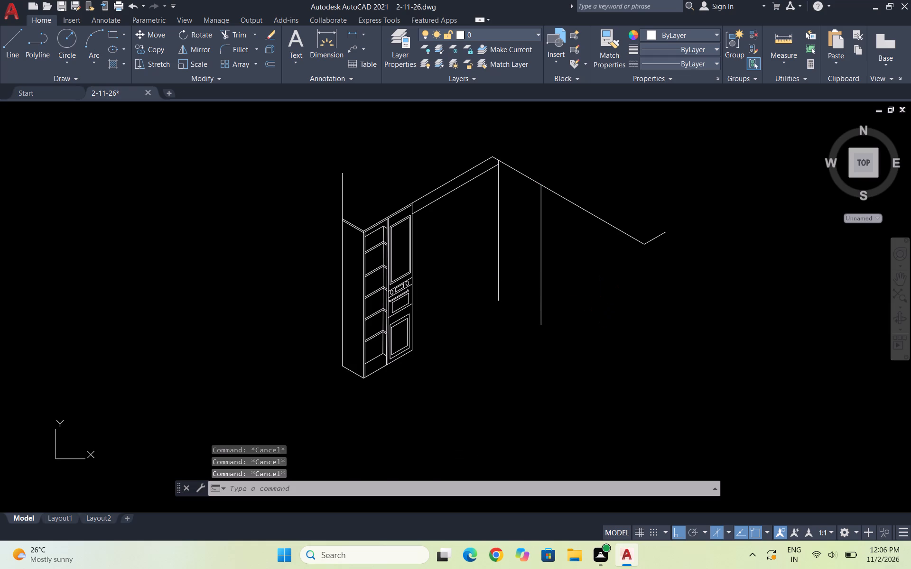
key("Escape")
key("Escape")
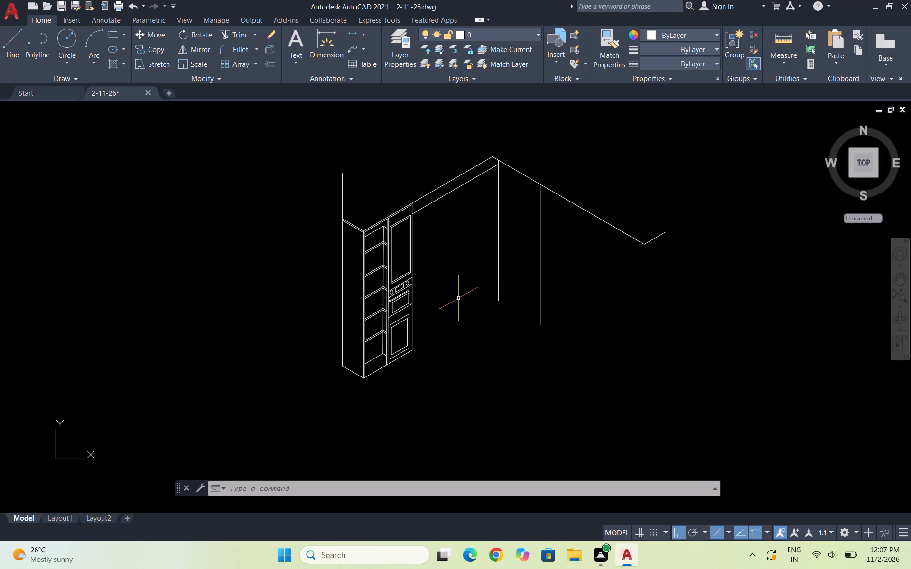
Start a distance measurement near the appliance column's oven and lower door.
scroll(432, 289, "up", 2)
key("Escape")
key("Escape")
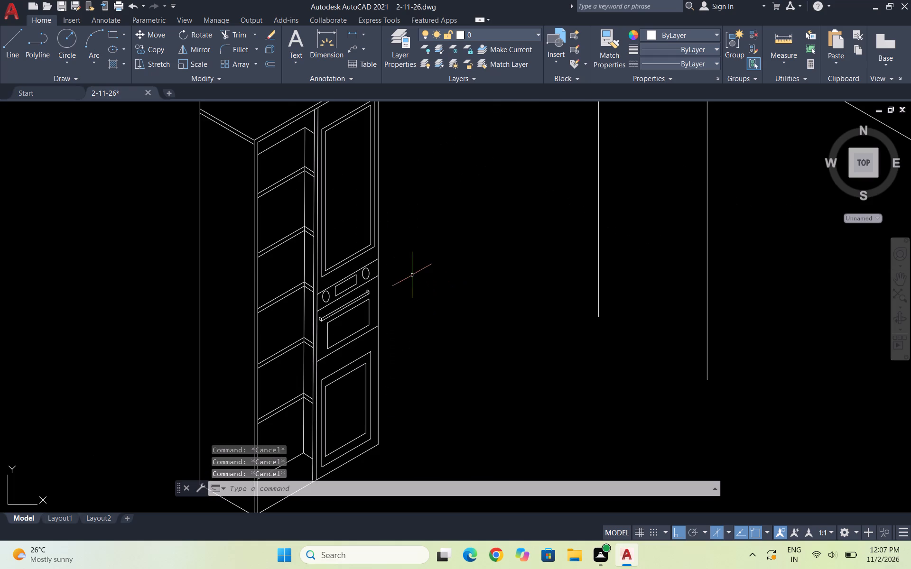
left_click(789, 66)
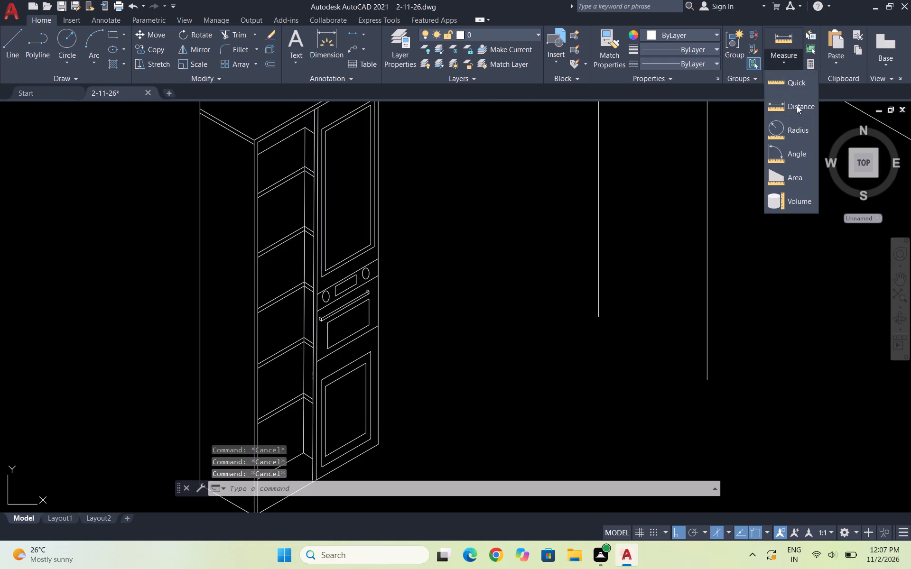
left_click(797, 105)
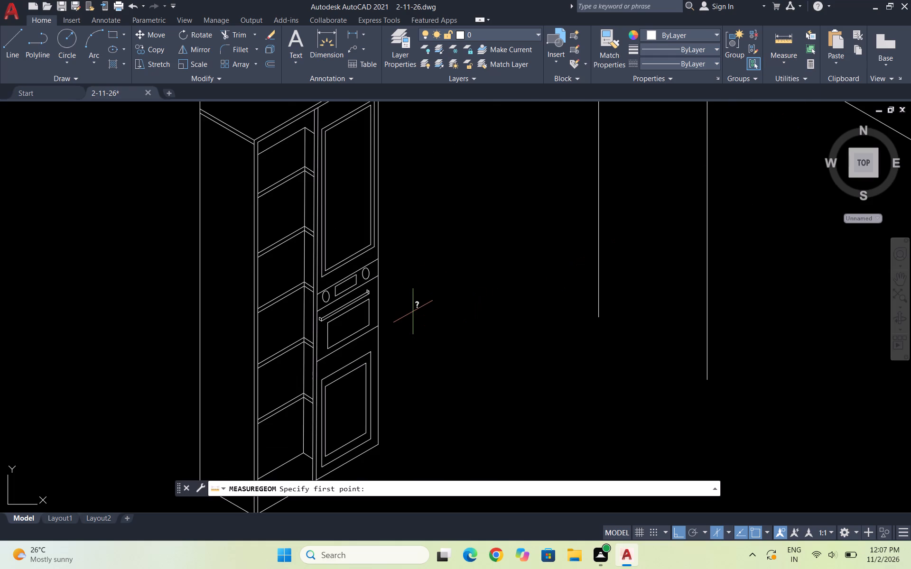
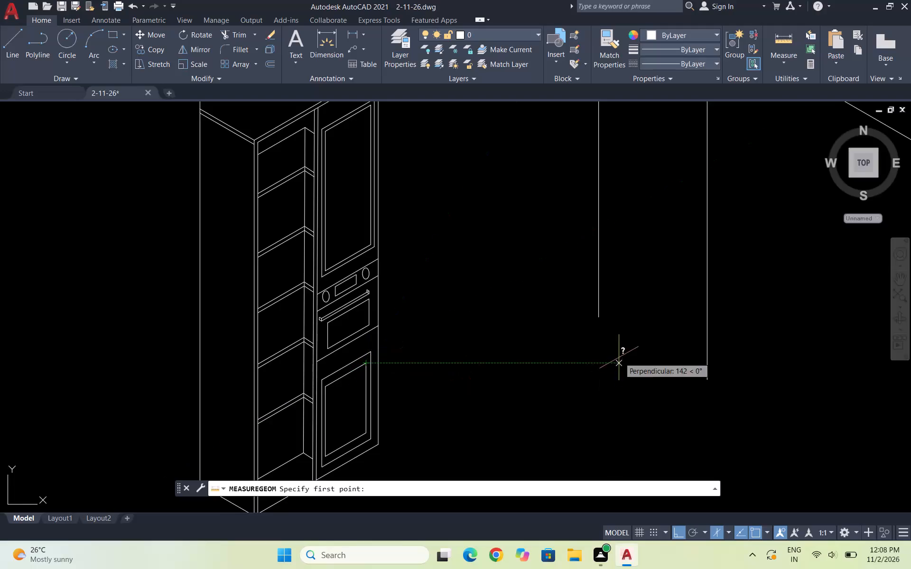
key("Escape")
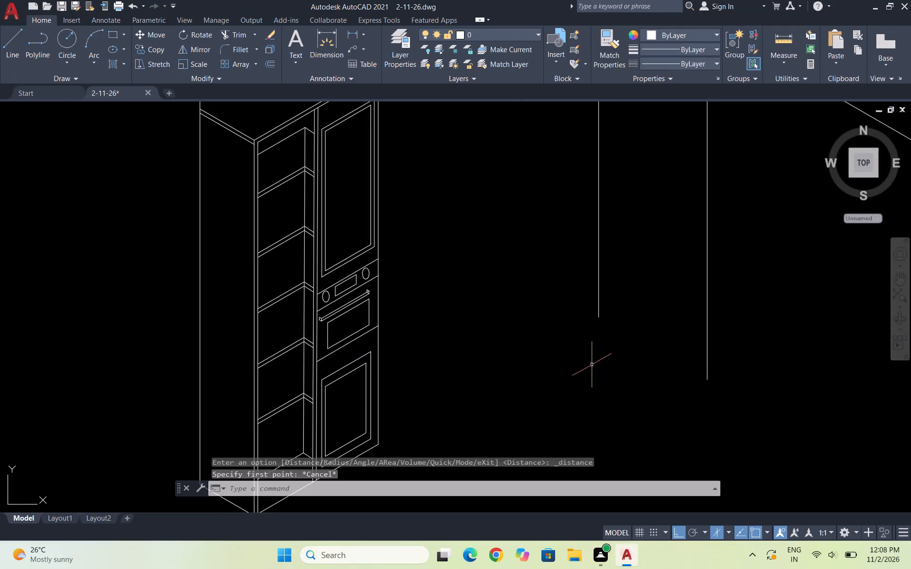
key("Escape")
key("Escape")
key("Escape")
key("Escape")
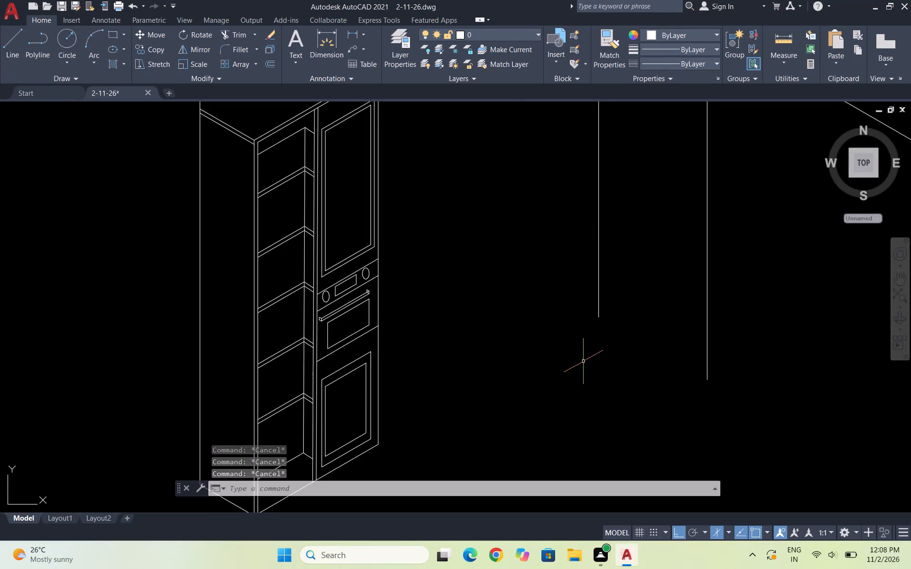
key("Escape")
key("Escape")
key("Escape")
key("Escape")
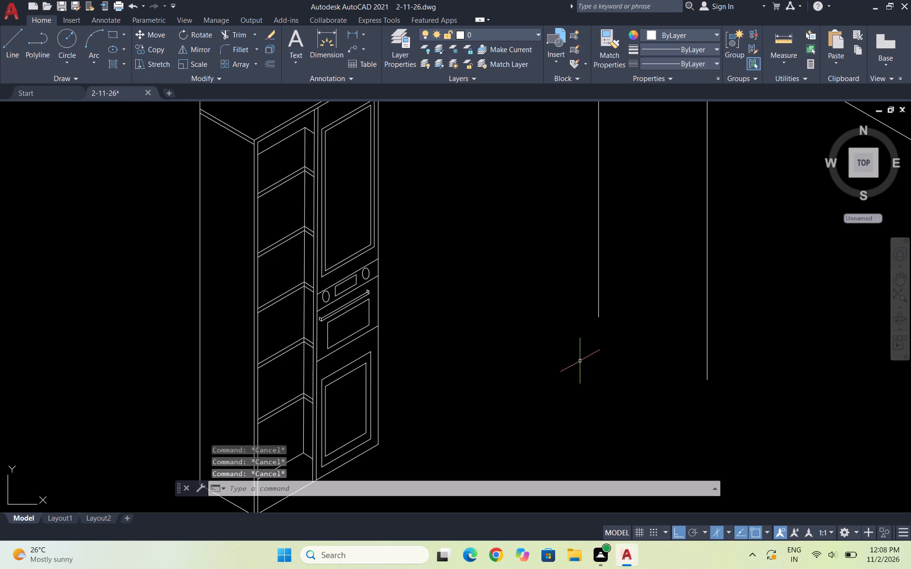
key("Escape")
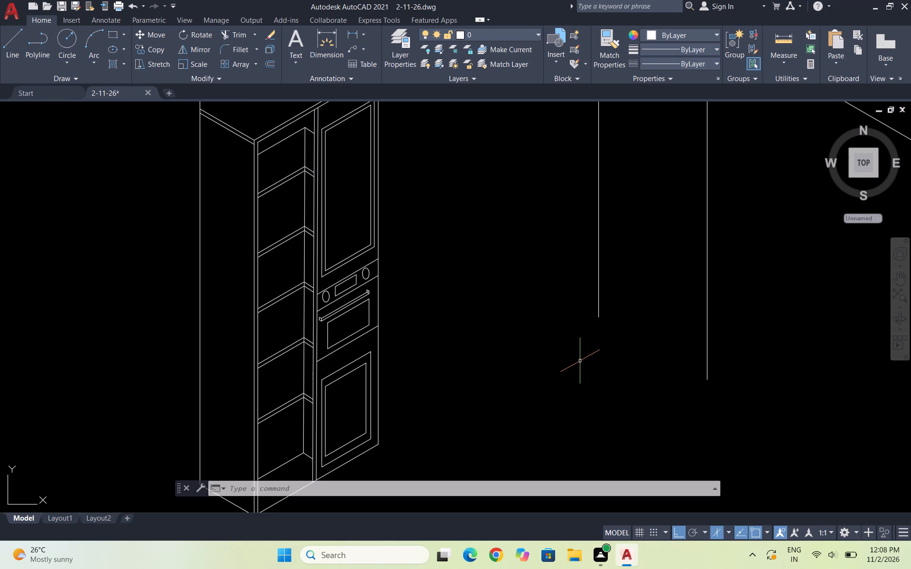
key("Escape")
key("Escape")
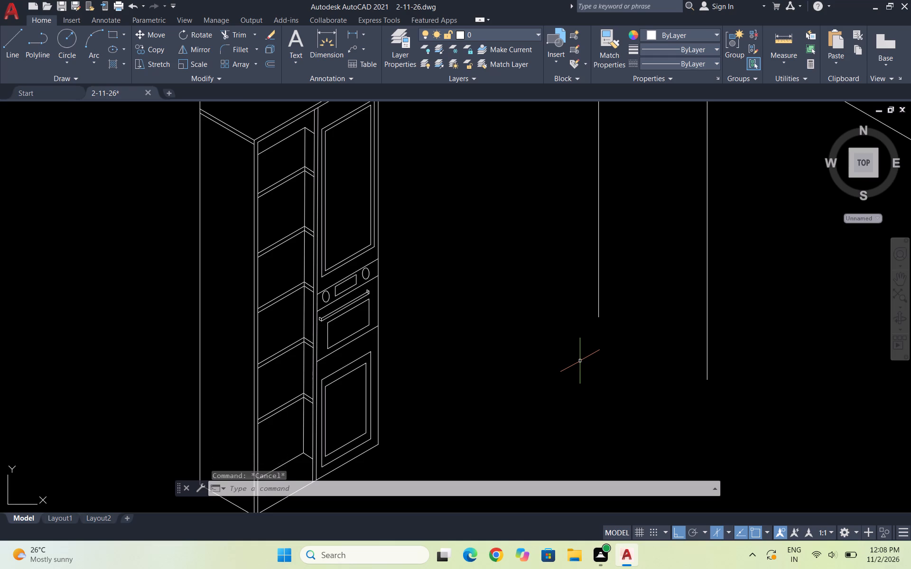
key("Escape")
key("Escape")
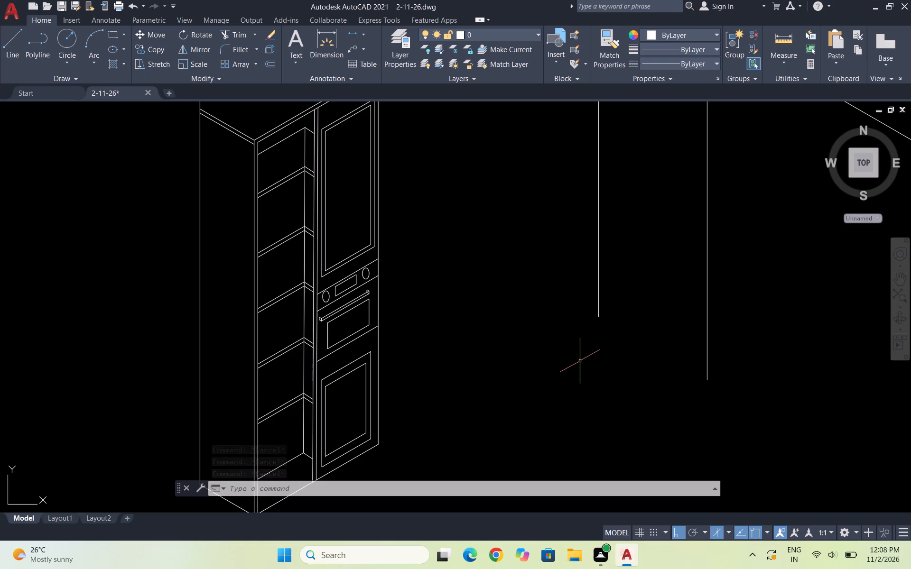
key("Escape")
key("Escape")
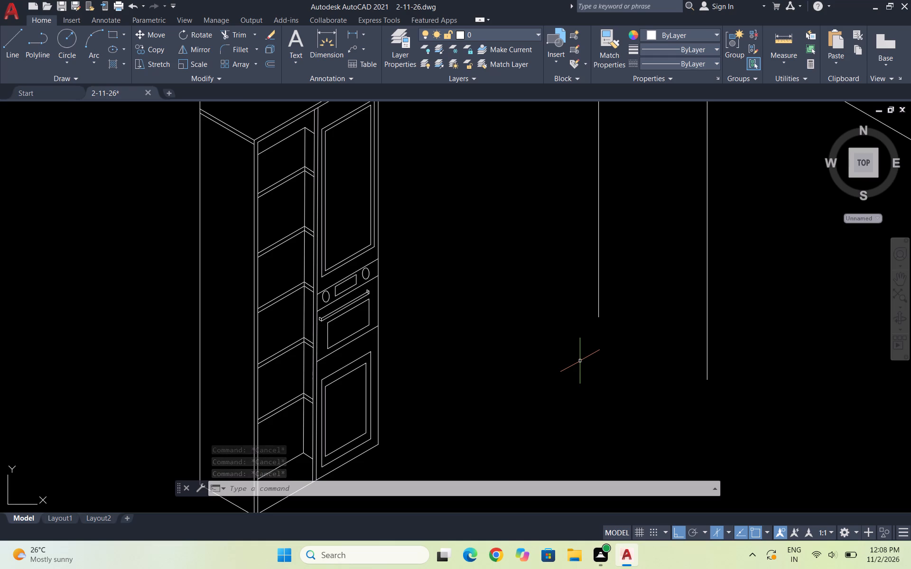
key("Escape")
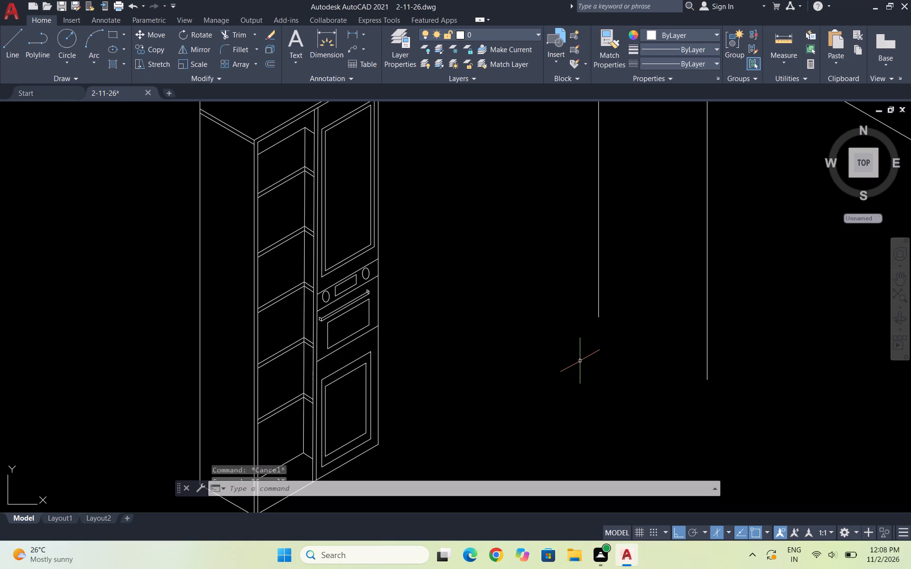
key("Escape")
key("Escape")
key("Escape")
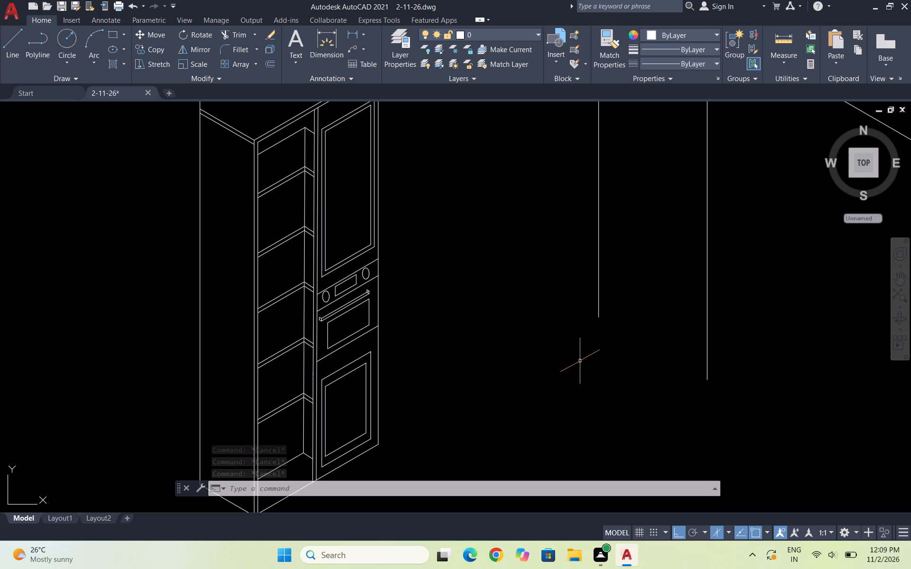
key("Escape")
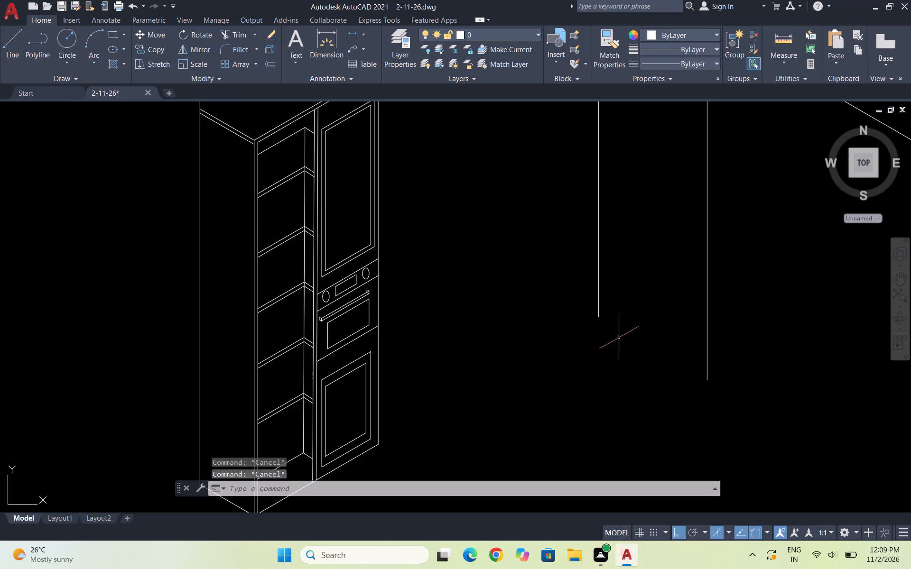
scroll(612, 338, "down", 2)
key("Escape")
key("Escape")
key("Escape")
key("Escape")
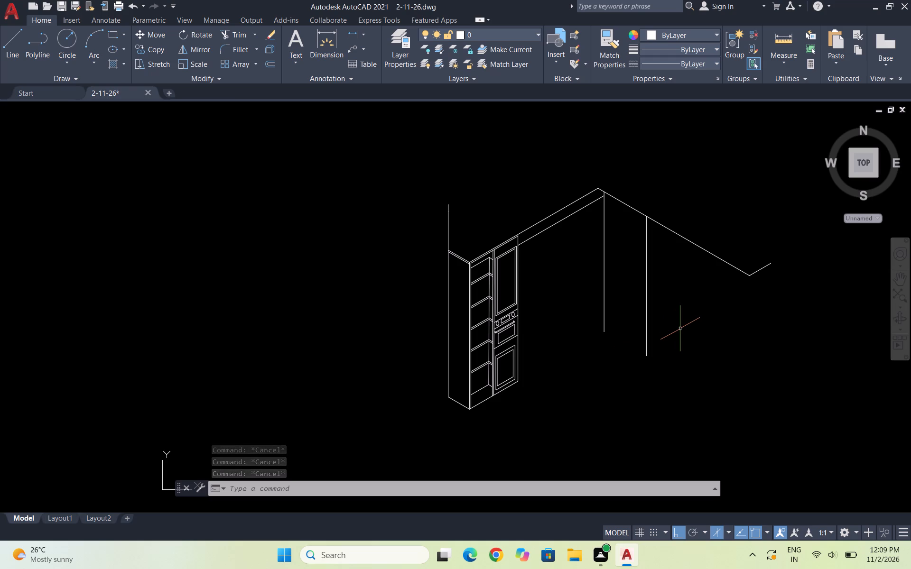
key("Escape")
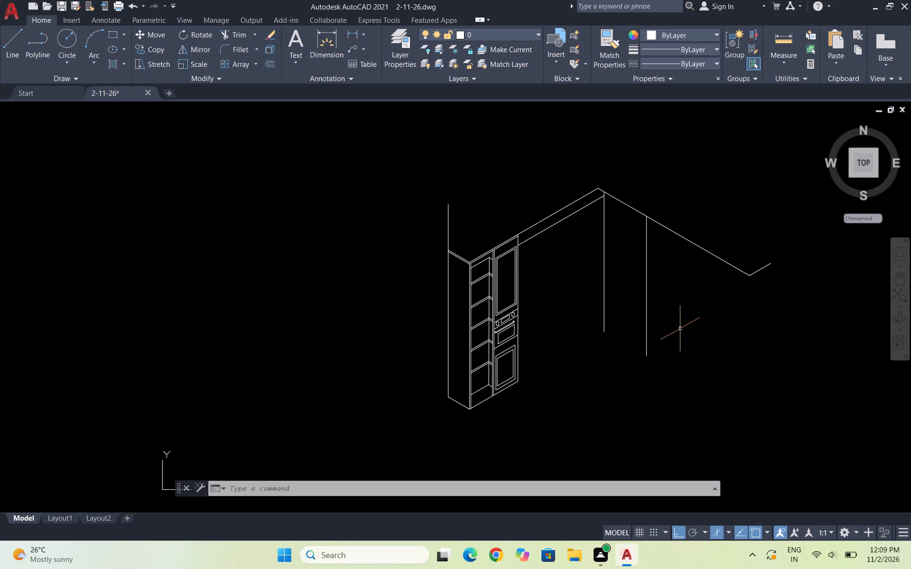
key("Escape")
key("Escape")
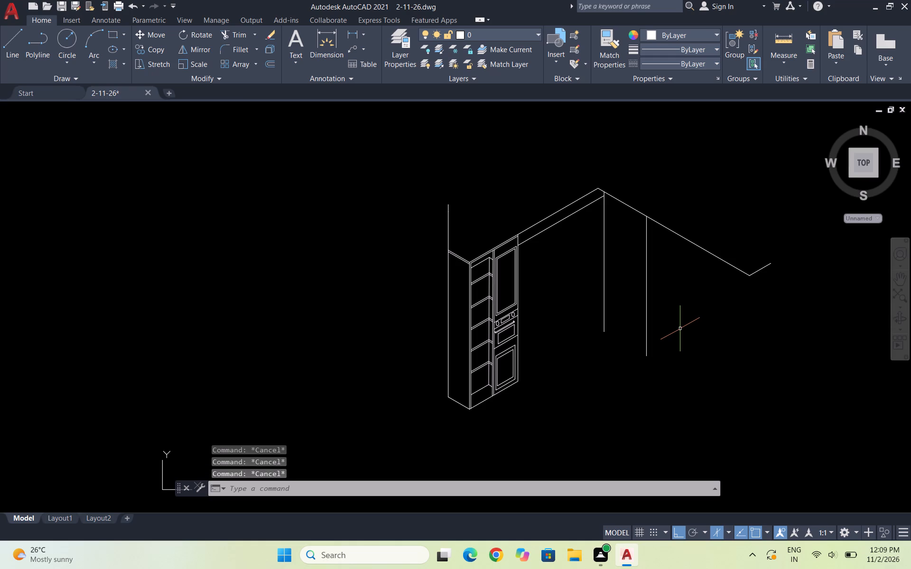
Start a new line to continue the isometric cabinet outline.
key("l")
key("Return")
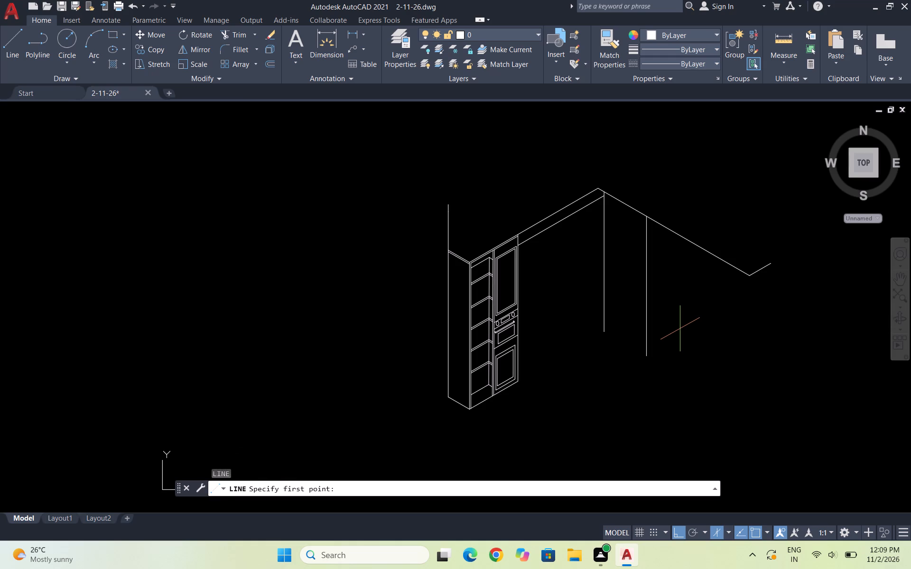
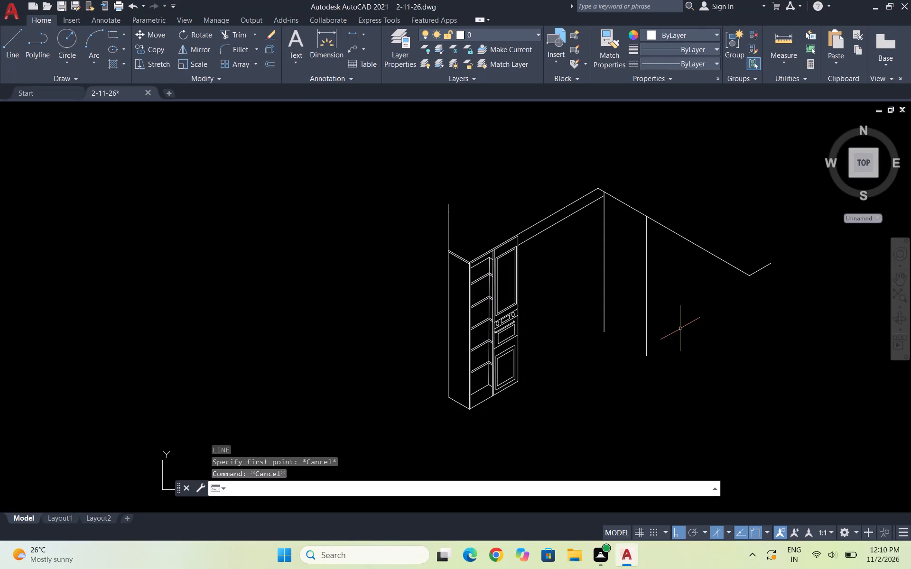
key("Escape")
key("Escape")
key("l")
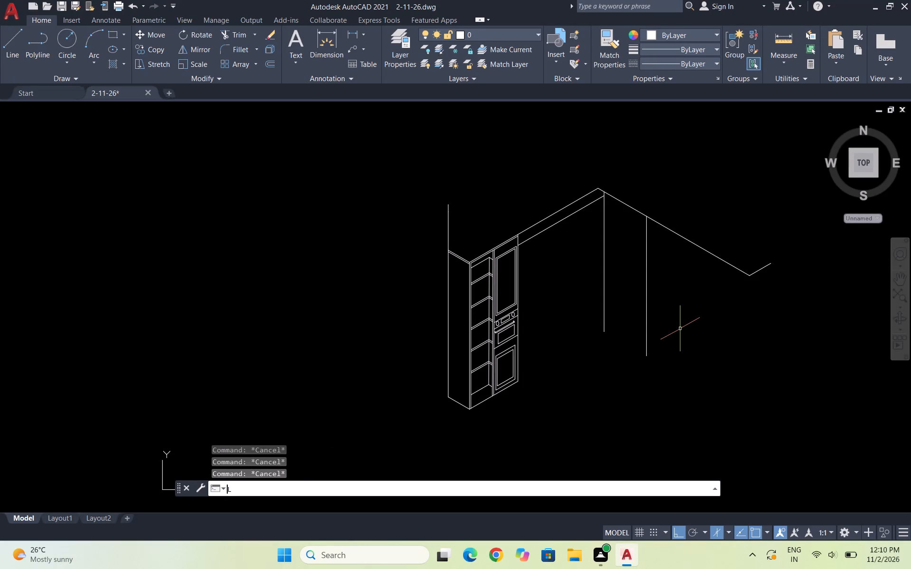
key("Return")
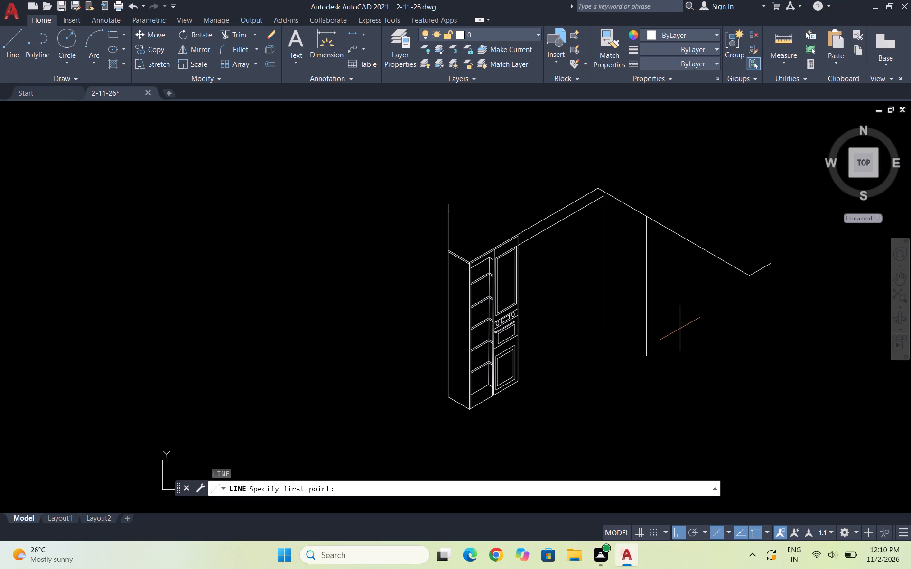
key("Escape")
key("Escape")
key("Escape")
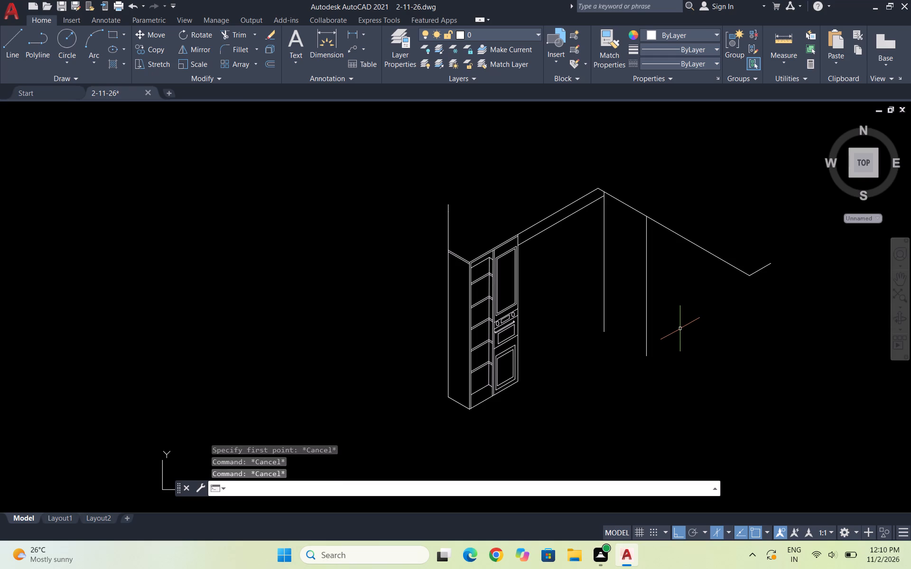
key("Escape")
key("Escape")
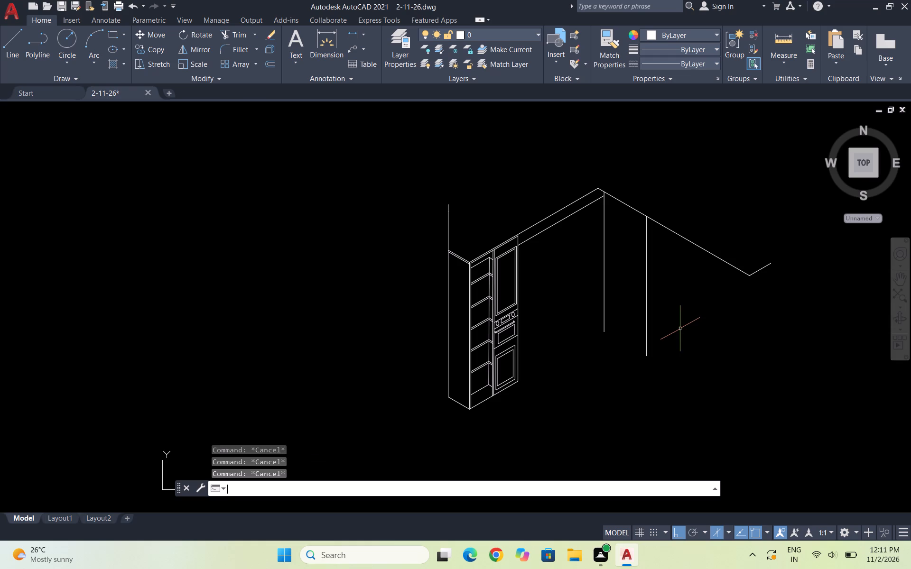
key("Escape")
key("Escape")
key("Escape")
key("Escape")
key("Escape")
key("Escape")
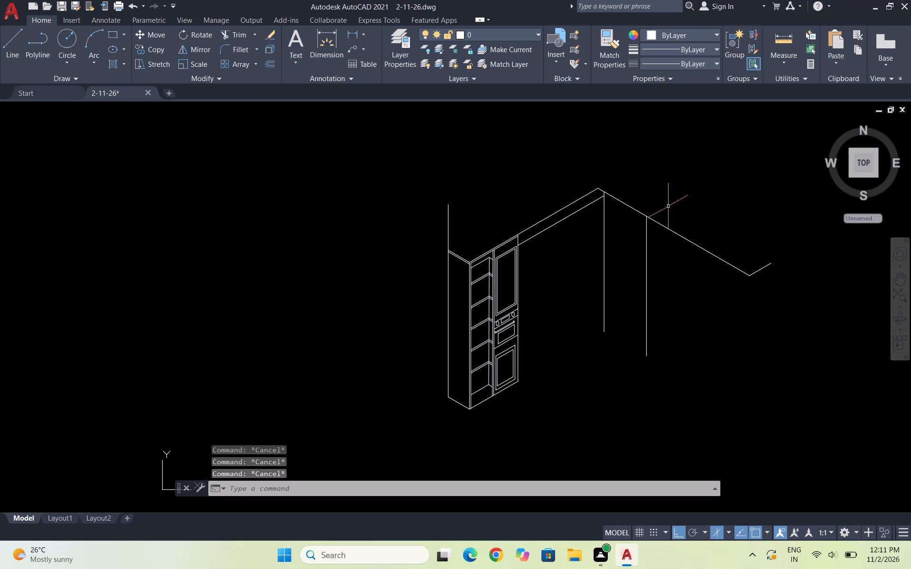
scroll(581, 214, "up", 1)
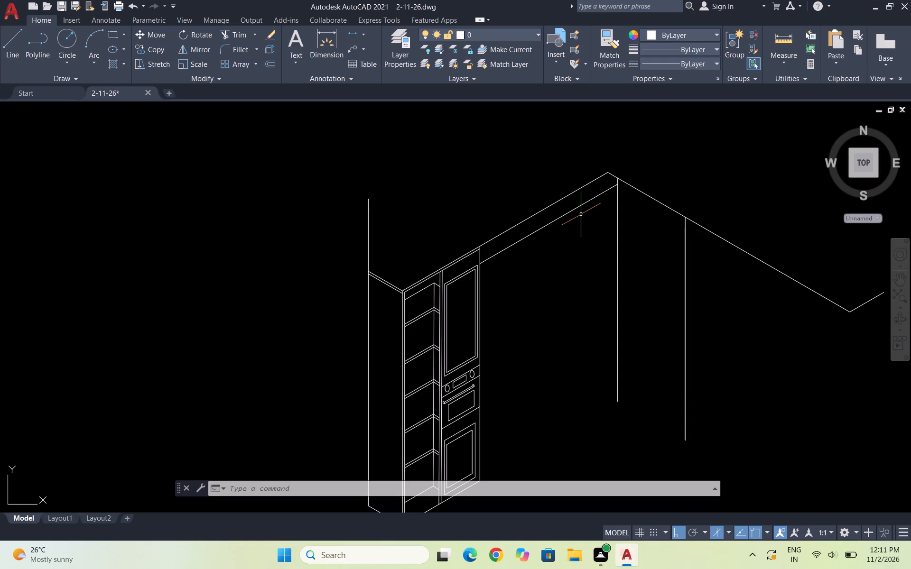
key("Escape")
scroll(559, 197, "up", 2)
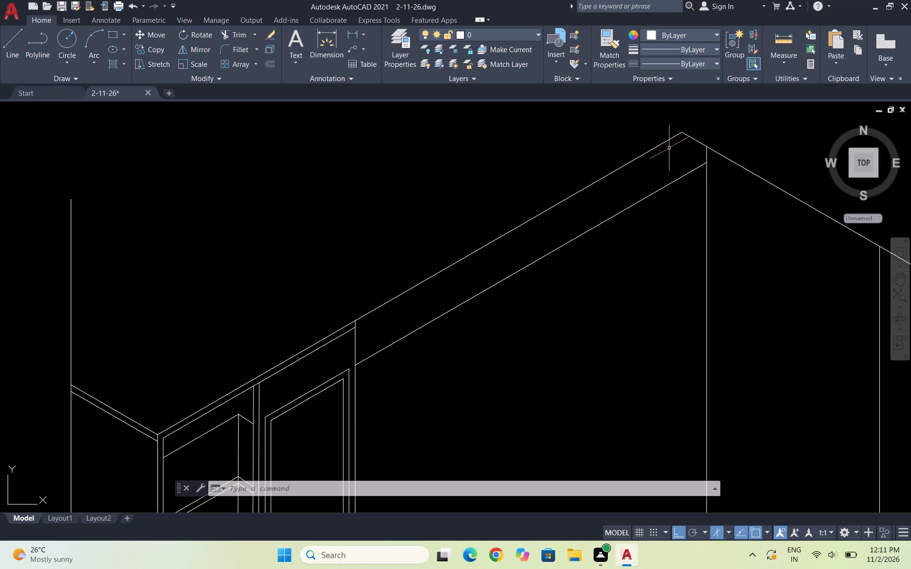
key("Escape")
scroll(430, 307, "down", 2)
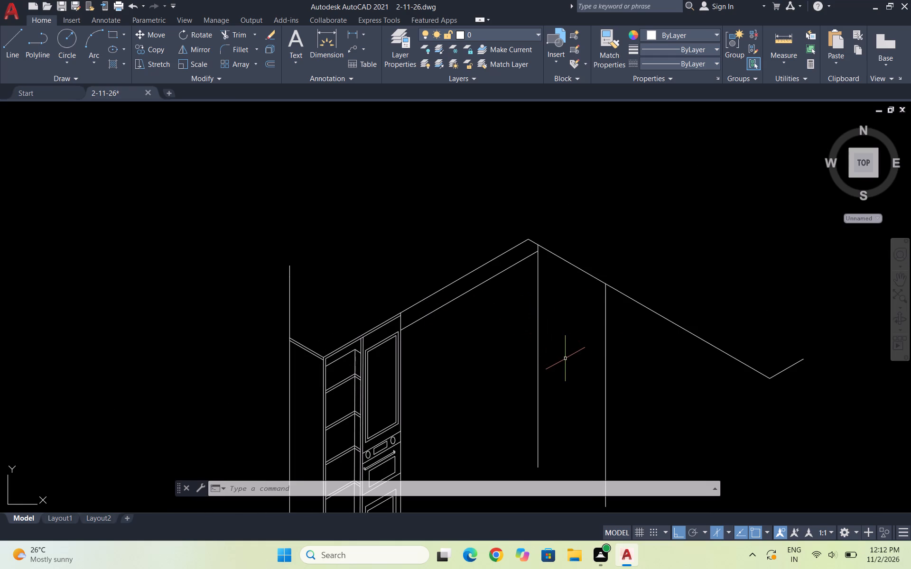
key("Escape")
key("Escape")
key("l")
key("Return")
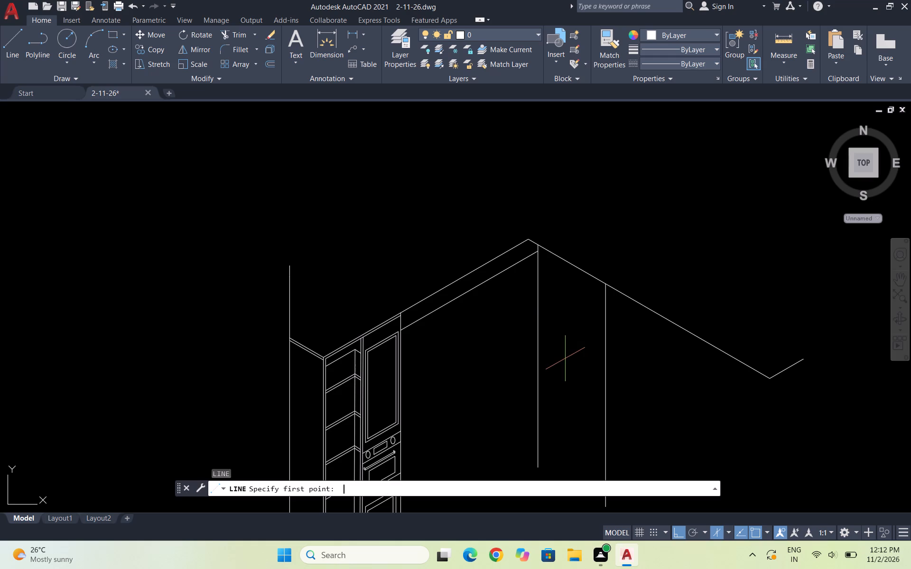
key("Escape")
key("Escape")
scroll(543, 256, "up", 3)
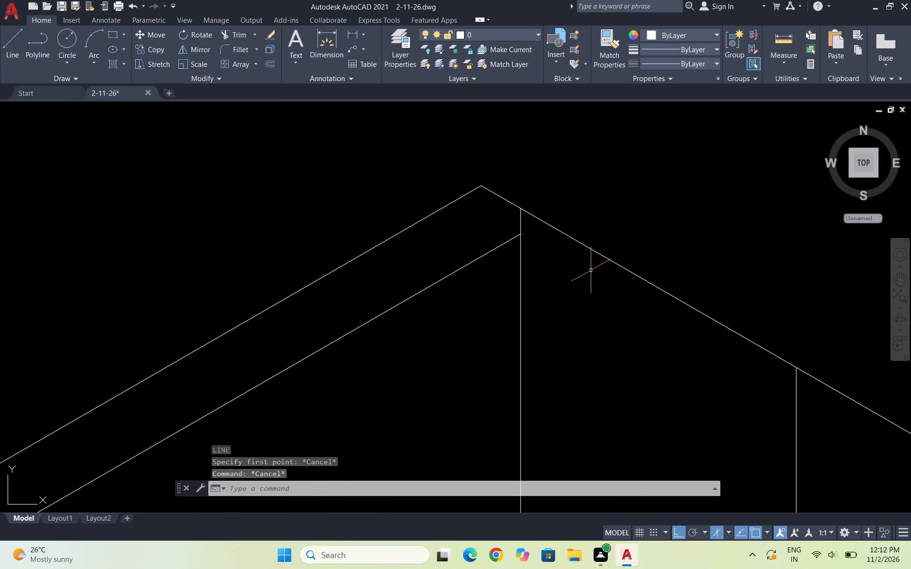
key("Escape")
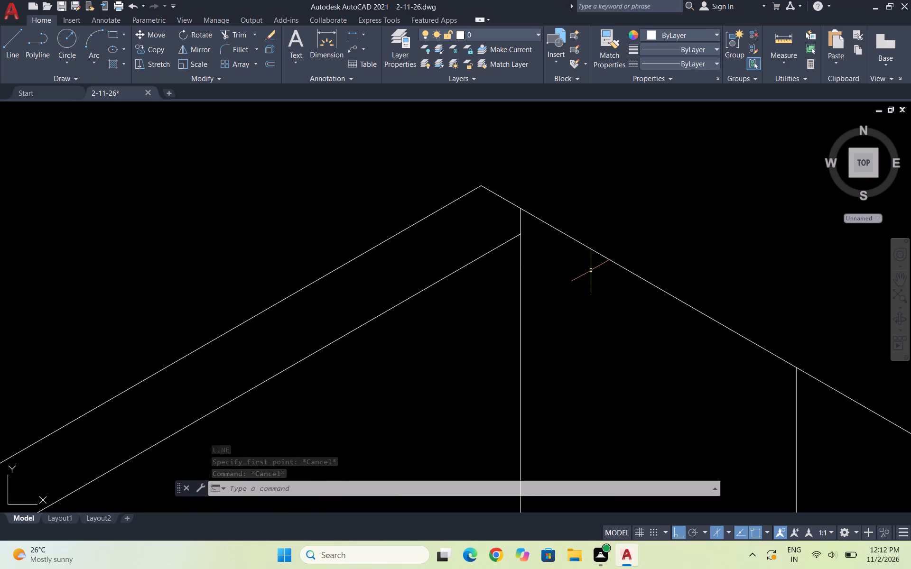
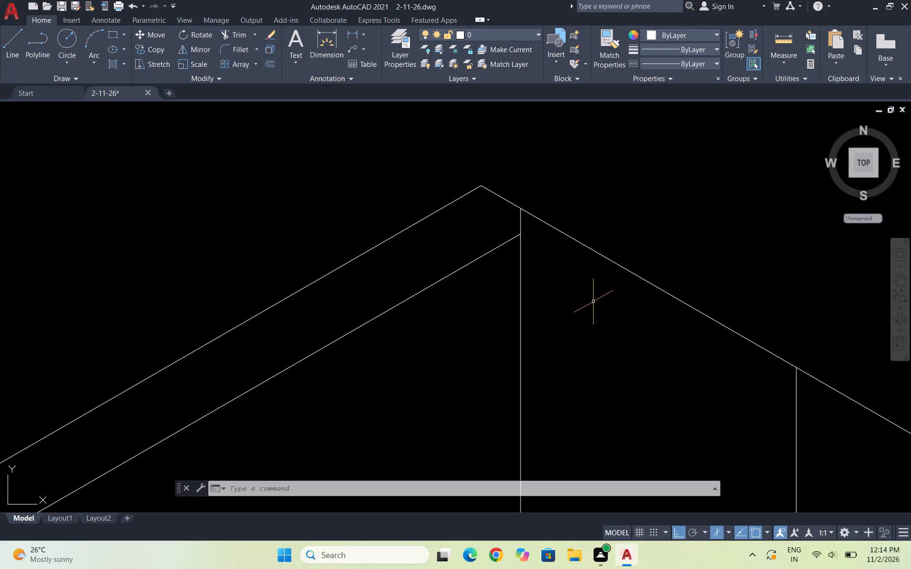
Trim away the upper 30° line between the appliance column and the corner, and the 330° line's overhang beyond the corner vertical.
key("Escape")
key("Escape")
key("Escape")
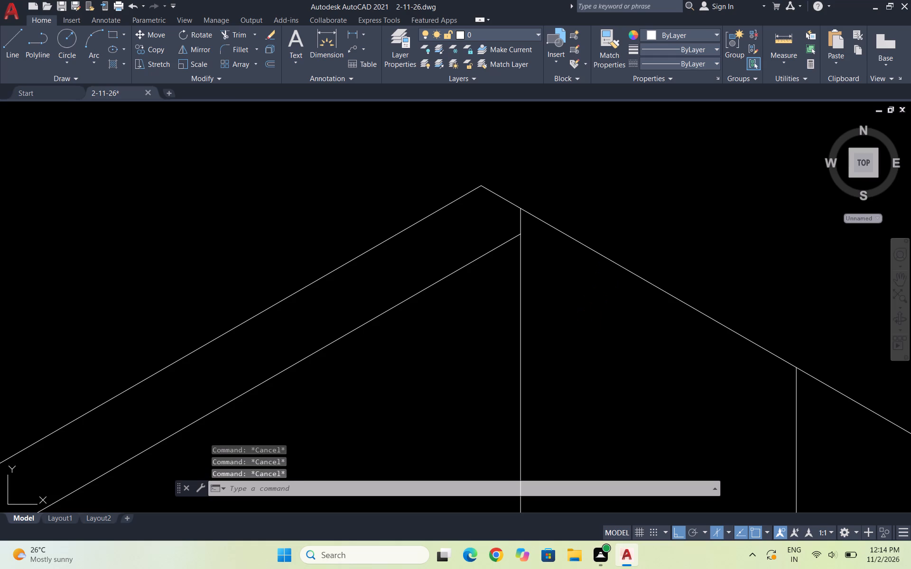
key("Escape")
key("Escape")
scroll(568, 271, "down", 5)
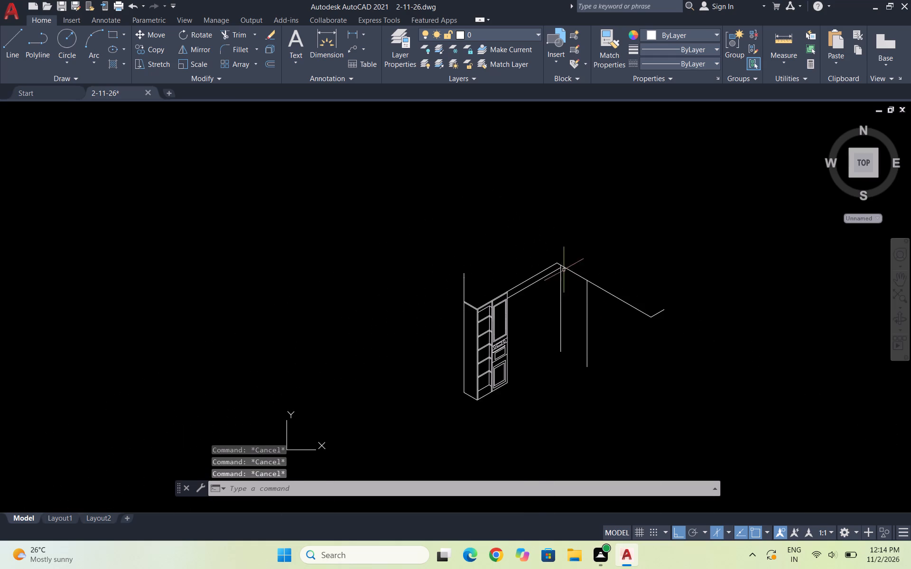
scroll(542, 297, "up", 2)
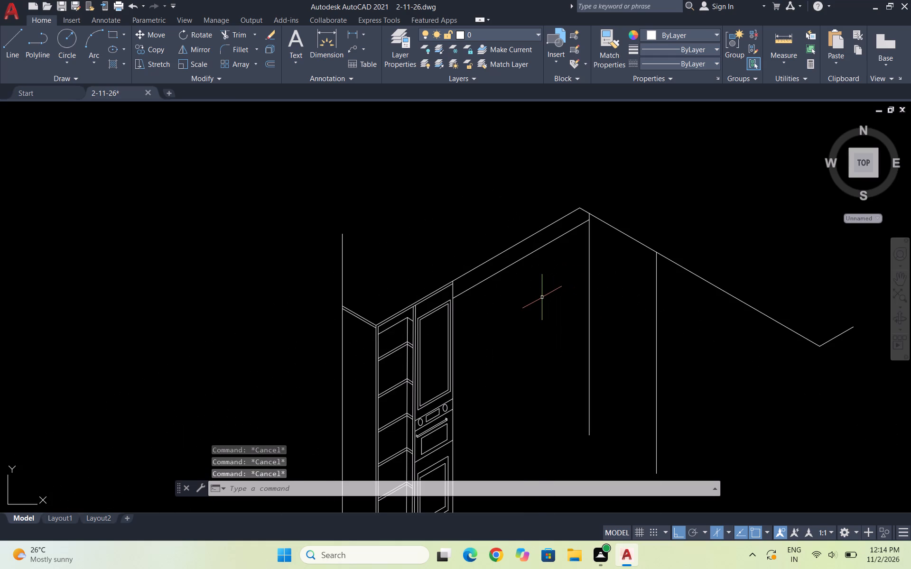
type("TR")
key("Return")
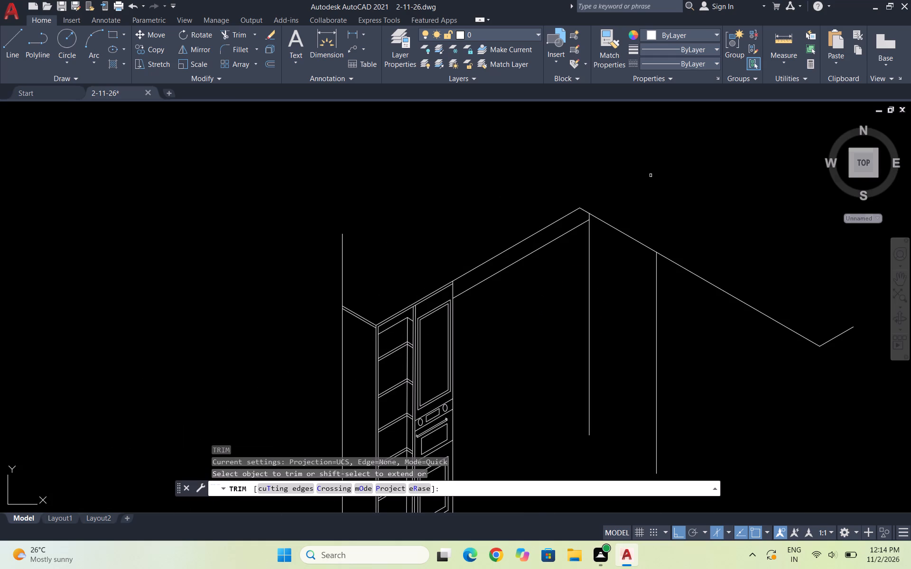
left_click(539, 236)
left_click(507, 212)
scroll(581, 197, "up", 4)
left_click_drag(614, 254, 602, 274)
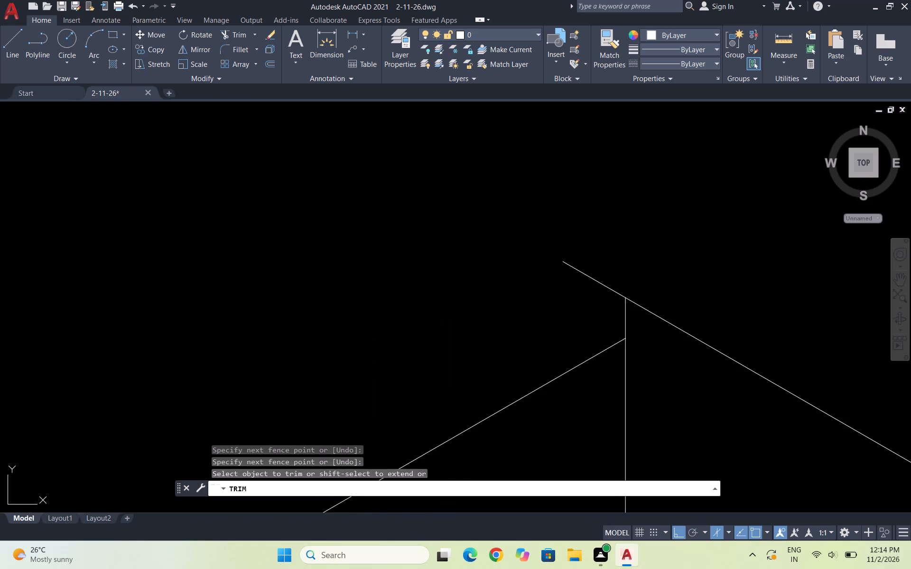
left_click_drag(602, 274, 569, 304)
scroll(518, 181, "down", 4)
key("Escape")
key("Escape")
key("Escape")
key("Escape")
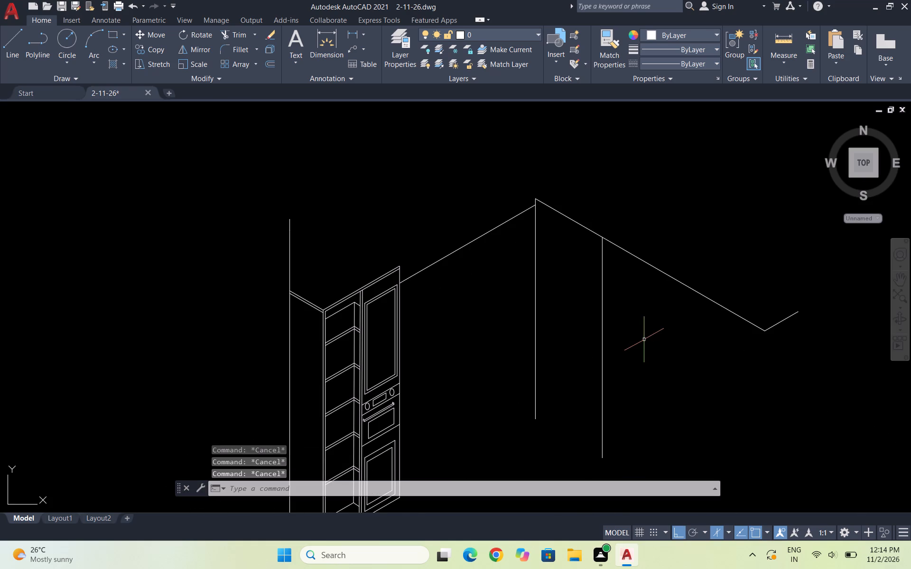
key("Escape")
key("Escape")
key("Escape")
Offset each segment of the 330° top line and the short 30° line at its far end by 2 on the lower side.
scroll(496, 241, "up", 2)
scroll(546, 316, "down", 2)
key("Escape")
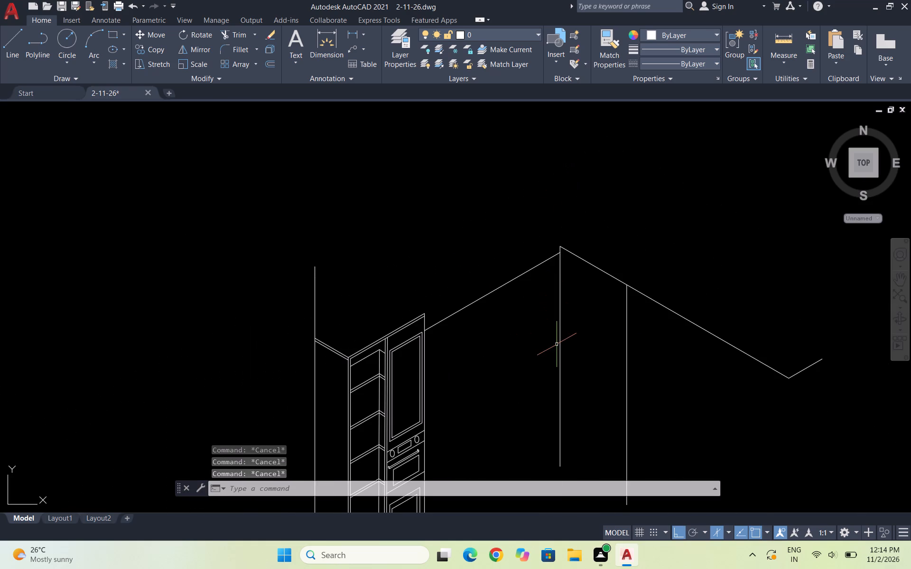
key("o")
key("Return")
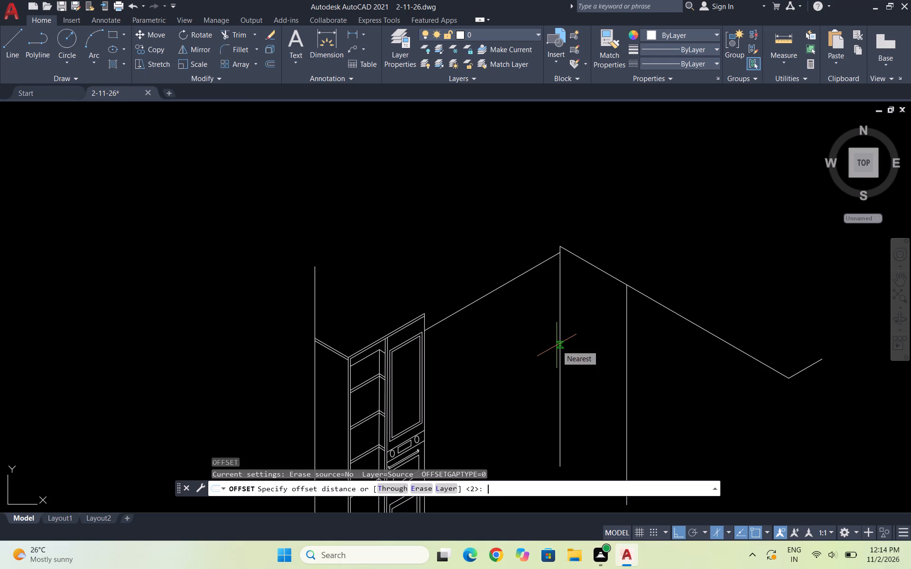
key("2")
key("Return")
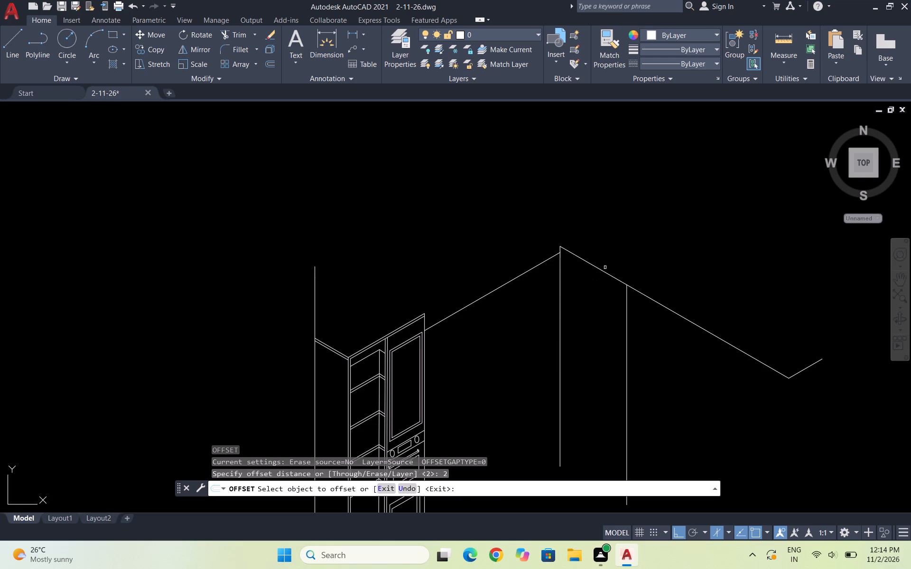
left_click(605, 272)
left_click(598, 282)
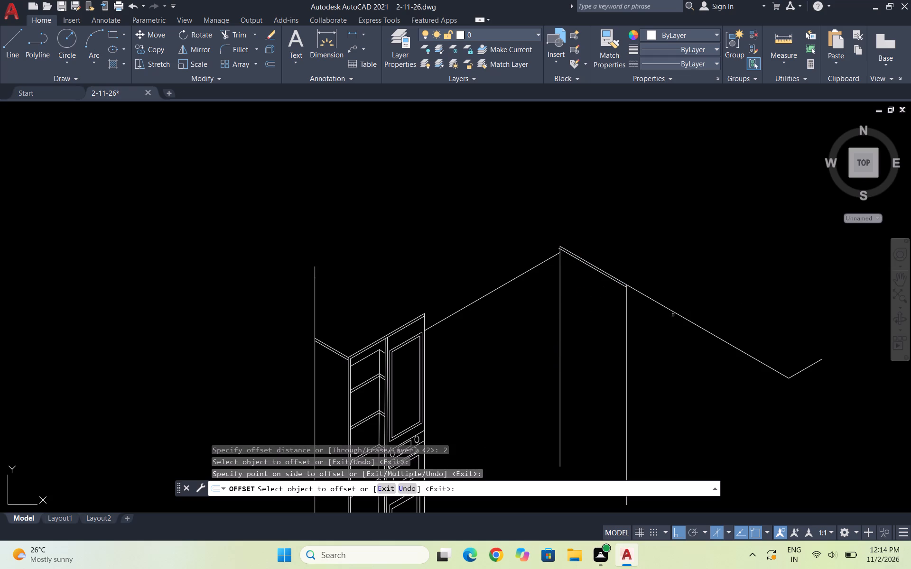
left_click(673, 315)
left_click(673, 311)
left_click(661, 321)
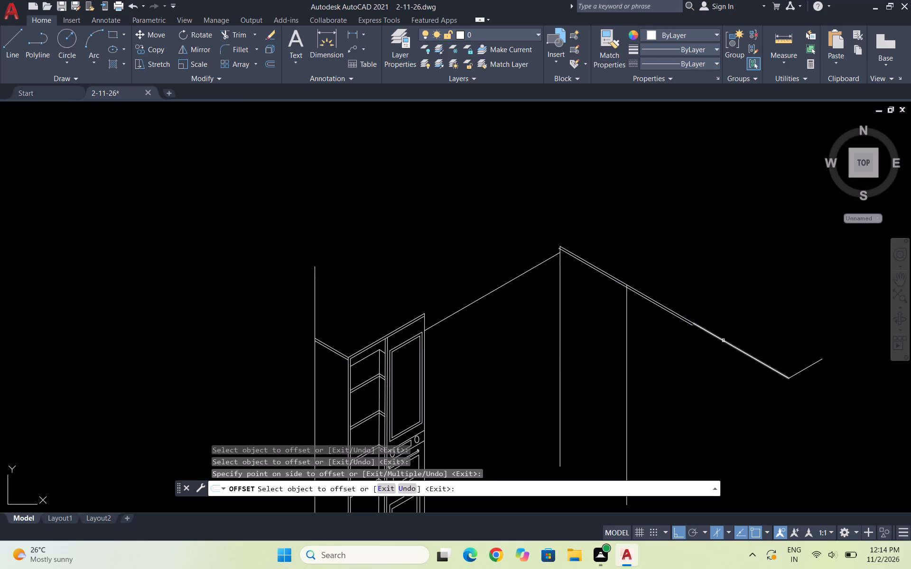
left_click(724, 340)
left_click(718, 350)
left_click(813, 366)
left_click(811, 380)
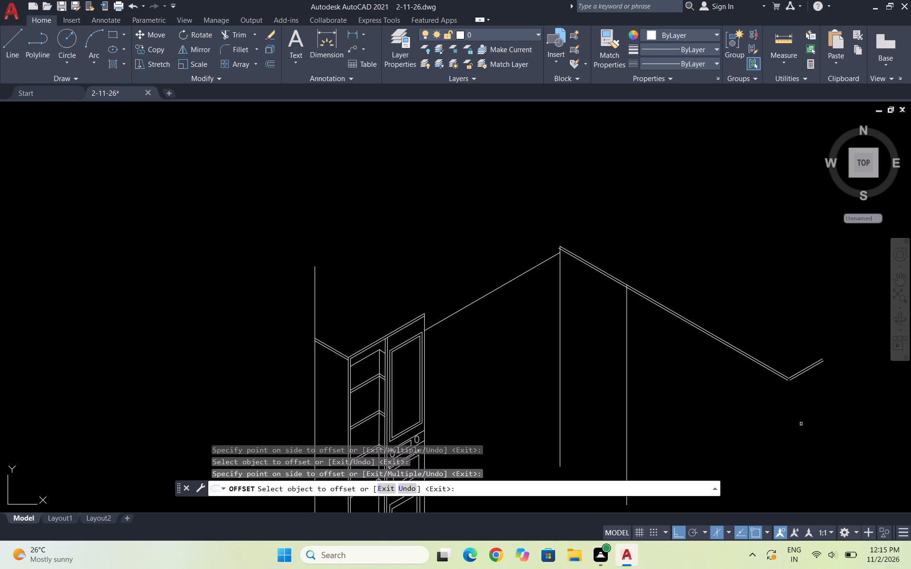
key("Escape")
key("Escape")
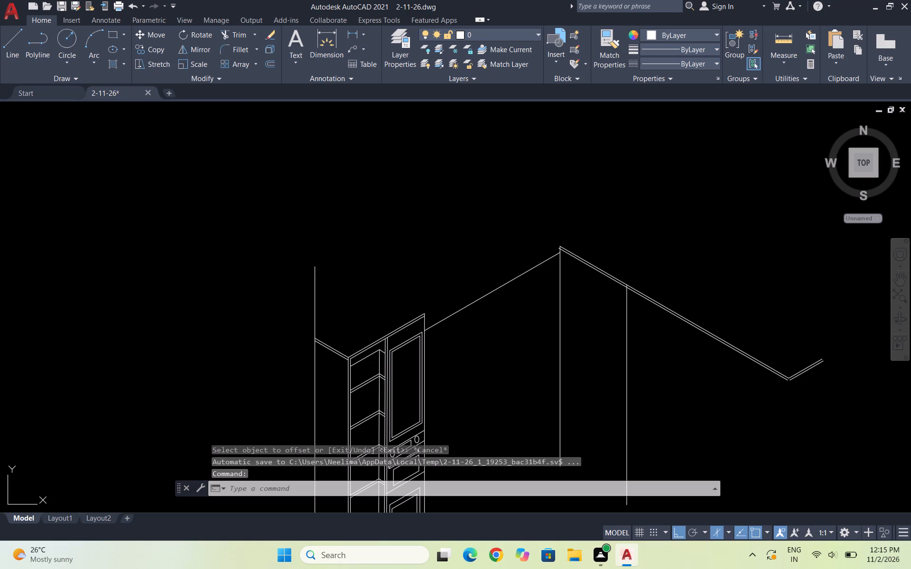
key("Escape")
Draw a vertical line down from the offset 330° line midway between the two verticals, ending in line with their sloped bottom alignment.
scroll(650, 287, "down", 3)
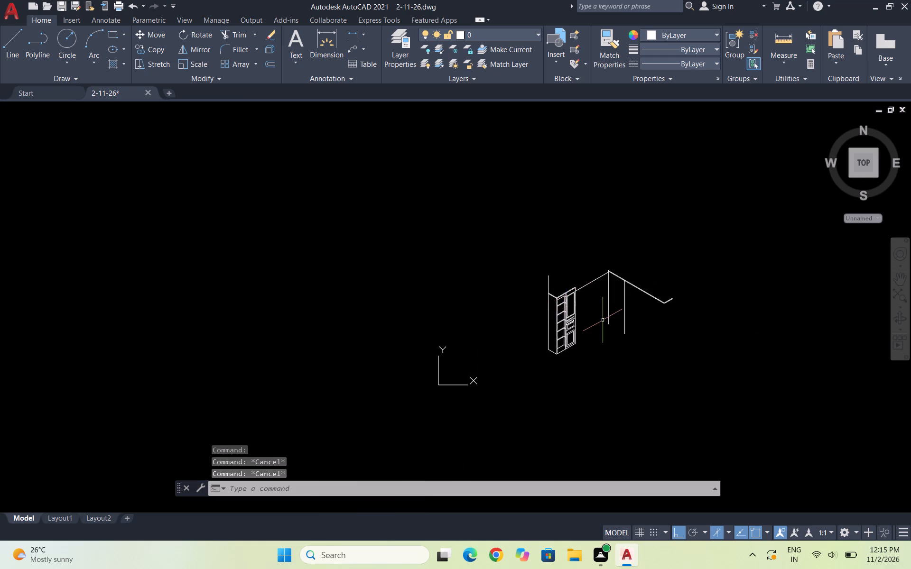
scroll(604, 320, "up", 2)
scroll(645, 221, "up", 2)
key("Escape")
key("Escape")
key("l")
key("Return")
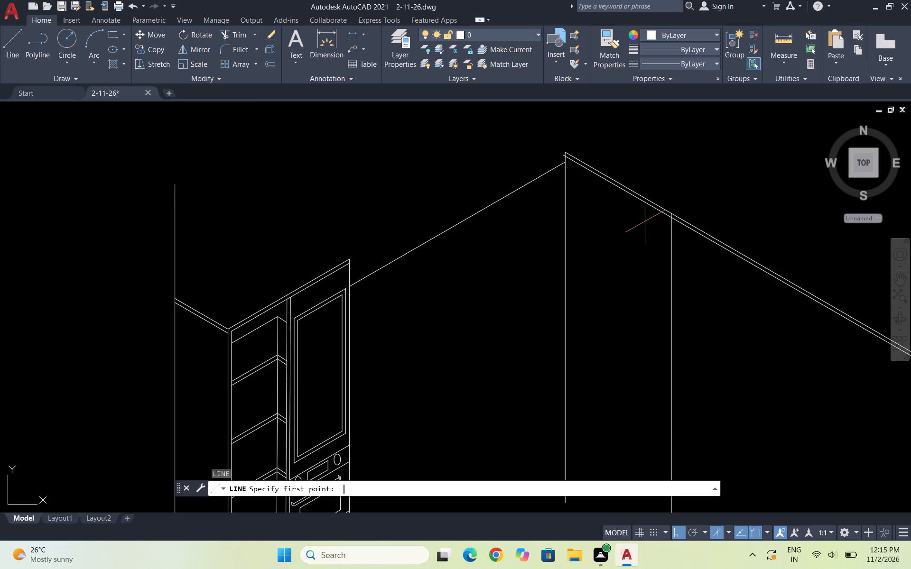
left_click(617, 187)
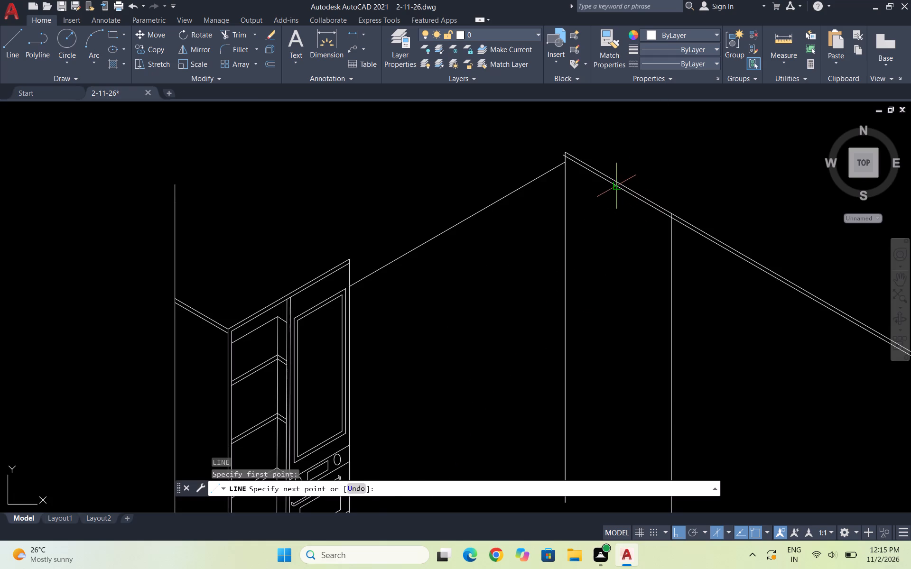
scroll(604, 209, "down", 3)
scroll(597, 248, "up", 2)
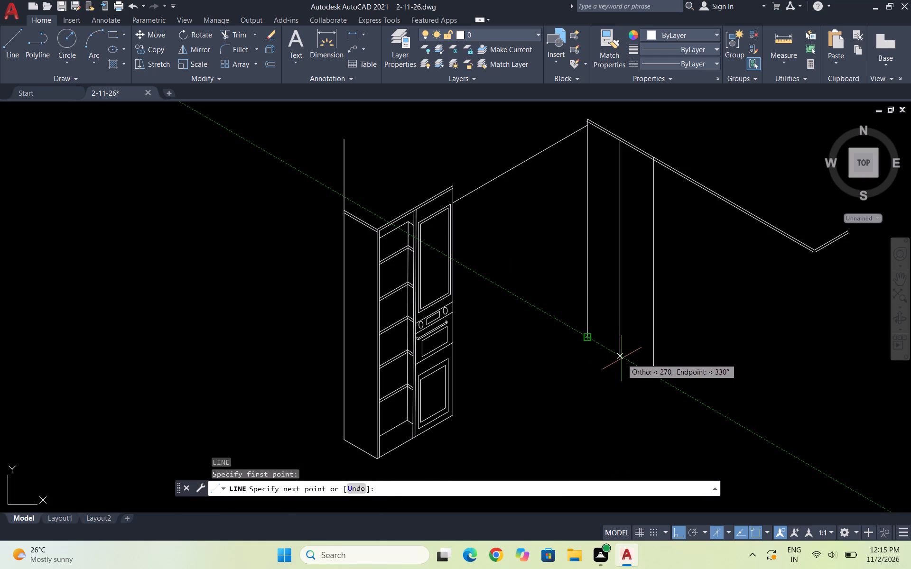
left_click(622, 358)
key("Escape")
key("Escape")
key("Escape")
key("Escape")
key("Escape")
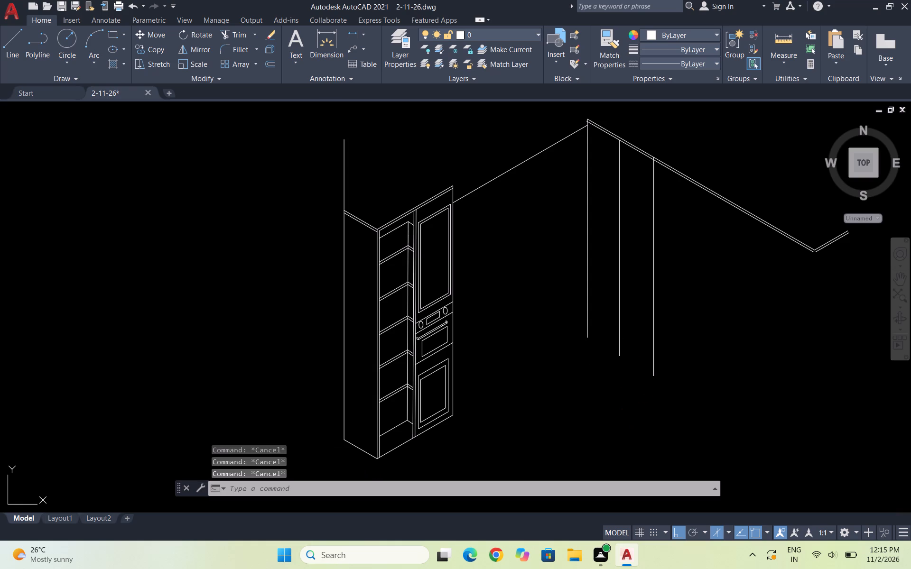
key("Escape")
key("Escape")
Draw a 330° line in the left isoplane across the first narrow bay, near its top and just inside both vertical edges.
scroll(611, 175, "up", 2)
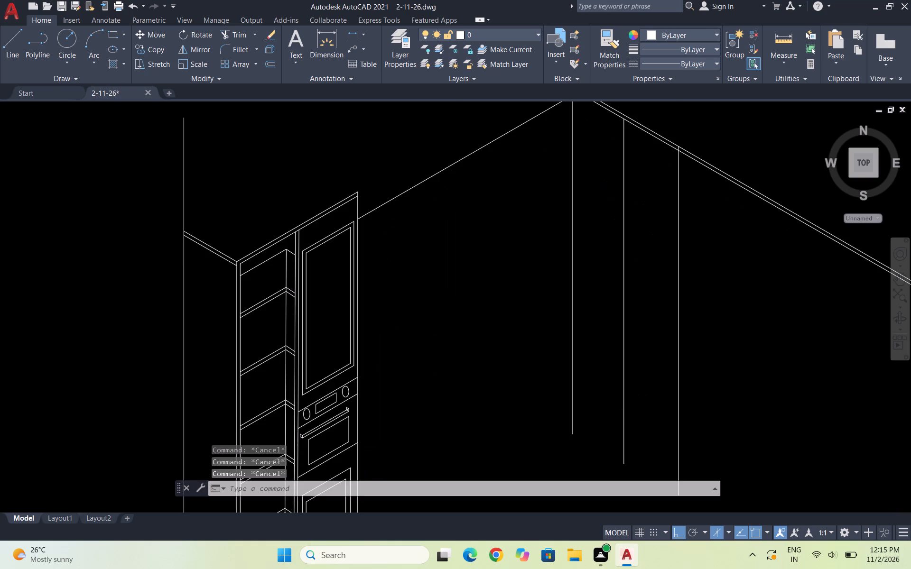
key("Escape")
key("l")
key("Return")
scroll(668, 195, "down", 1)
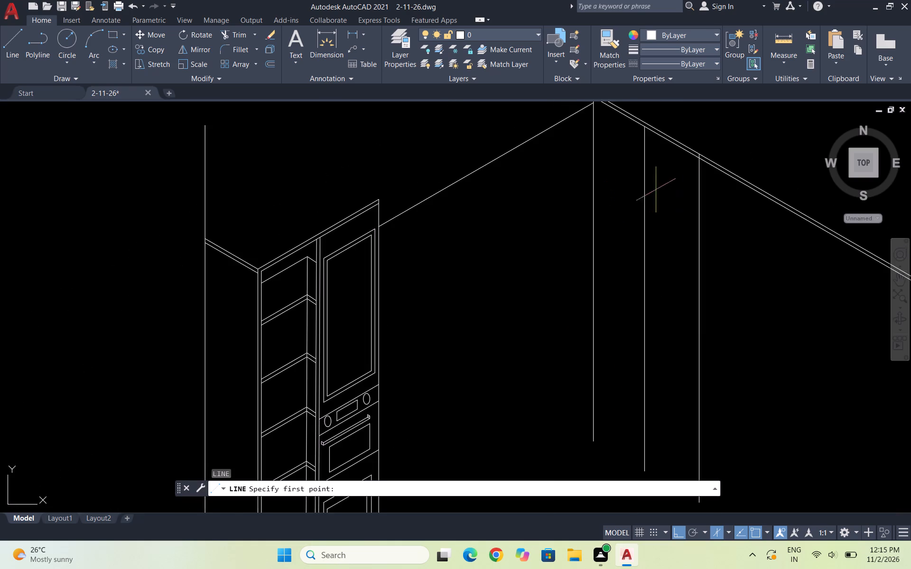
scroll(641, 113, "up", 2)
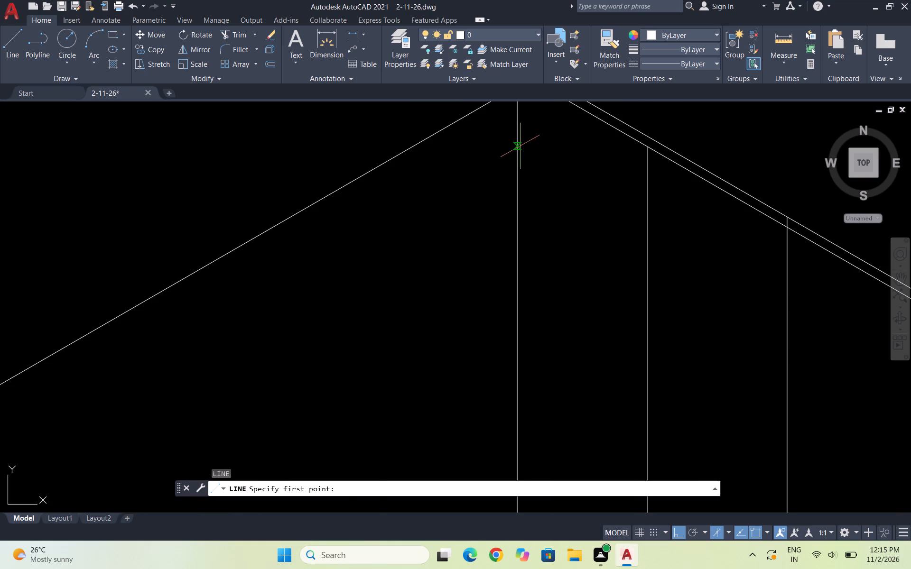
left_click(524, 146)
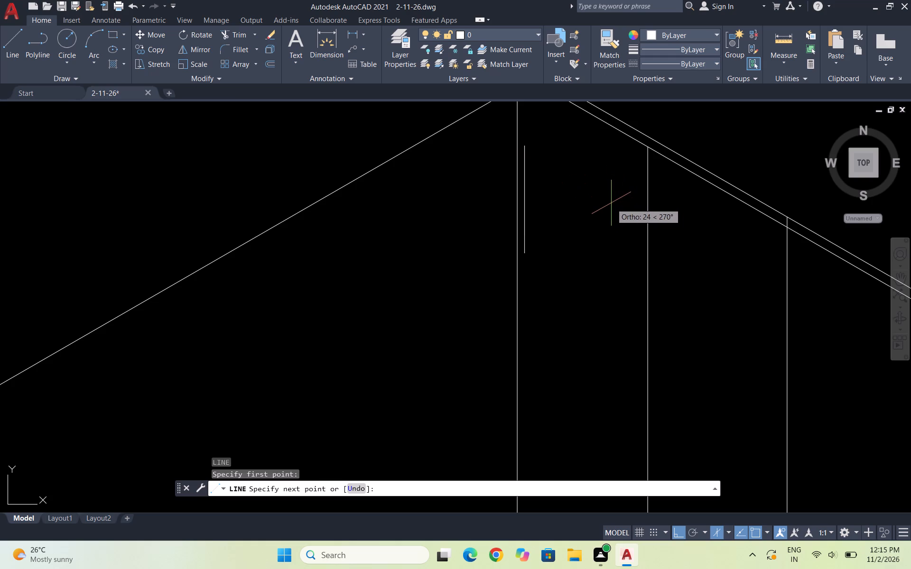
key("F5")
scroll(632, 198, "up", 2)
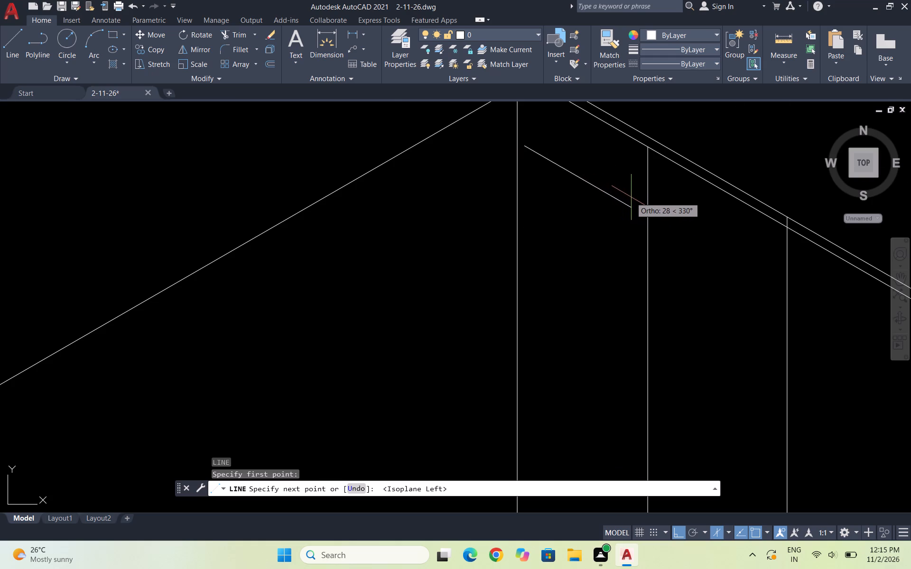
scroll(632, 198, "up", 1)
left_click(670, 266)
key("Escape")
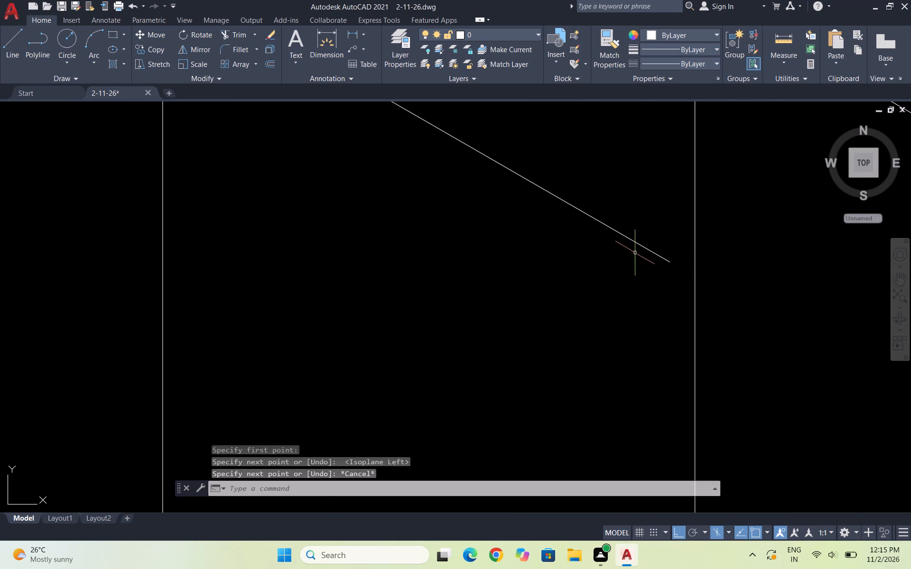
Copy the 330° line straight down the bay three times, about 25, 54 and 85 below the original.
scroll(597, 193, "down", 2)
left_click_drag(594, 247, 580, 227)
left_click(513, 153)
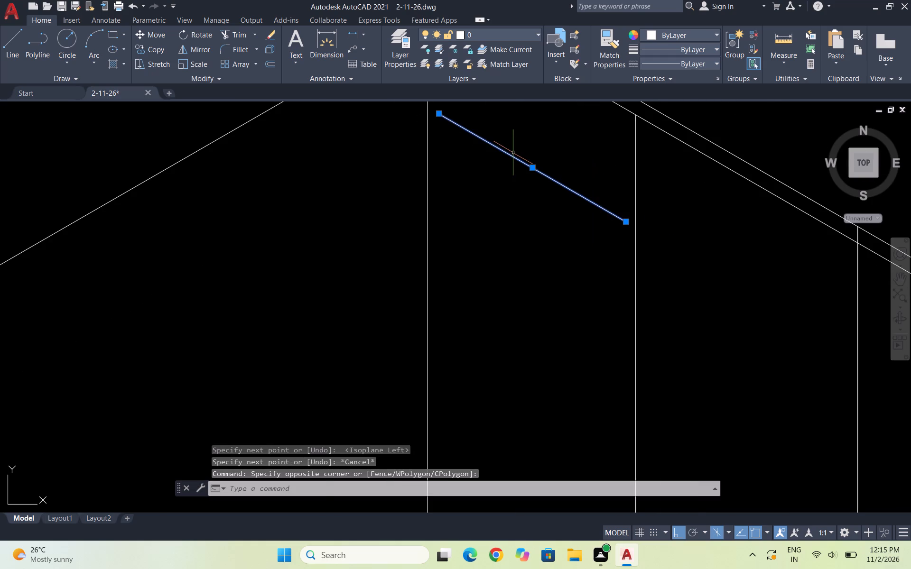
type("CO")
key("Return")
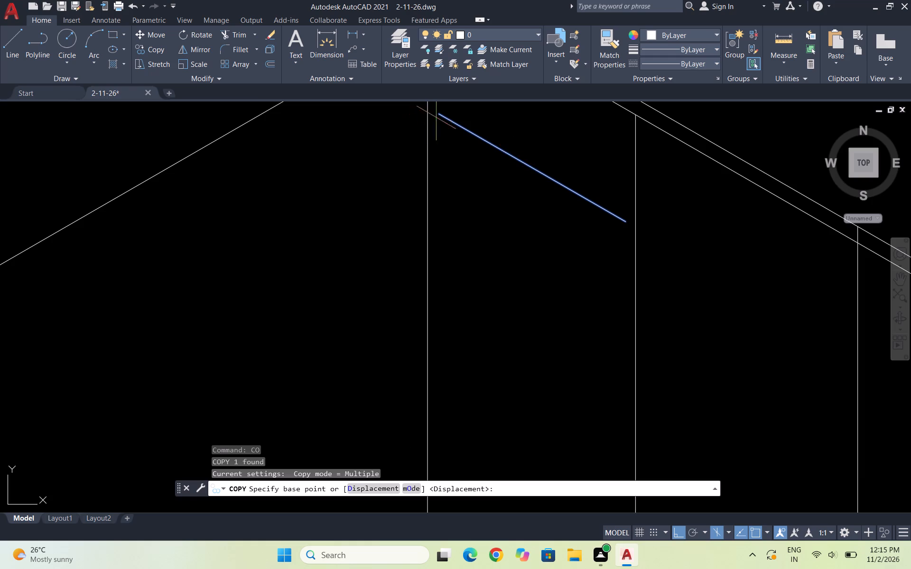
left_click(439, 115)
scroll(444, 171, "down", 1)
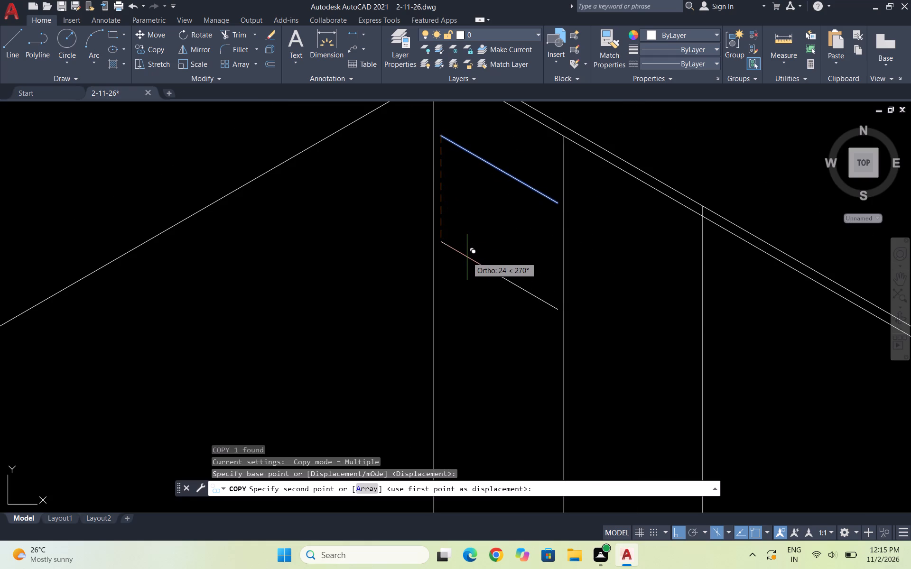
left_click(467, 263)
scroll(497, 205, "down", 3)
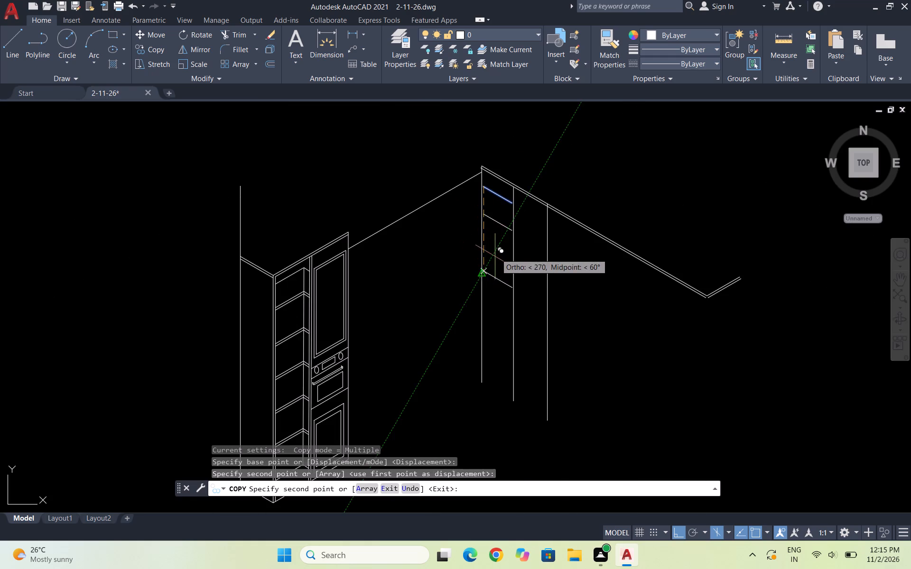
scroll(496, 253, "up", 2)
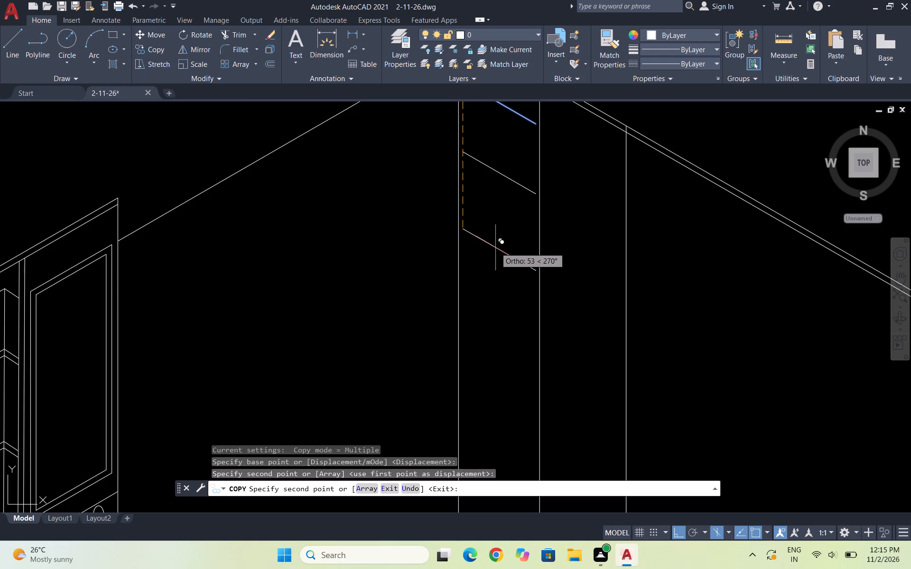
left_click(497, 251)
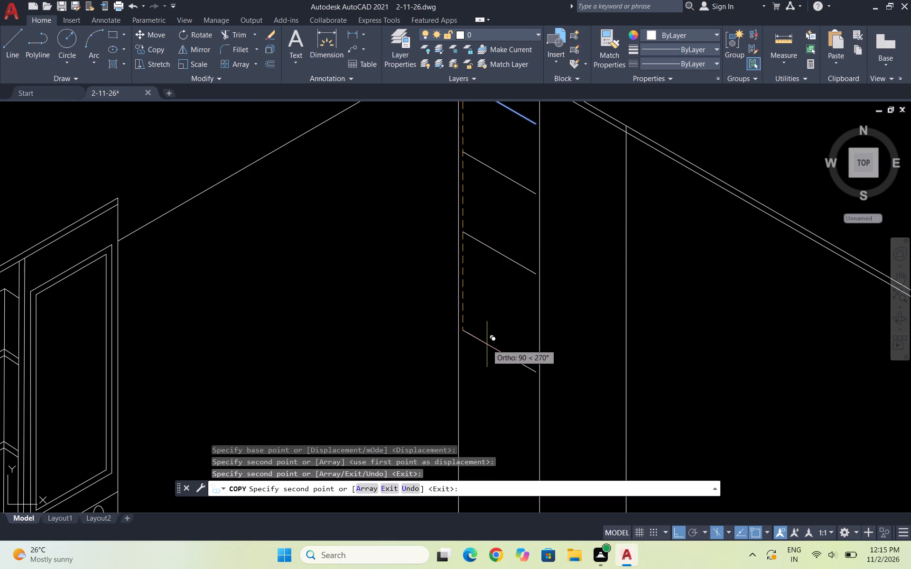
left_click(492, 333)
key("Escape")
scroll(586, 310, "down", 1)
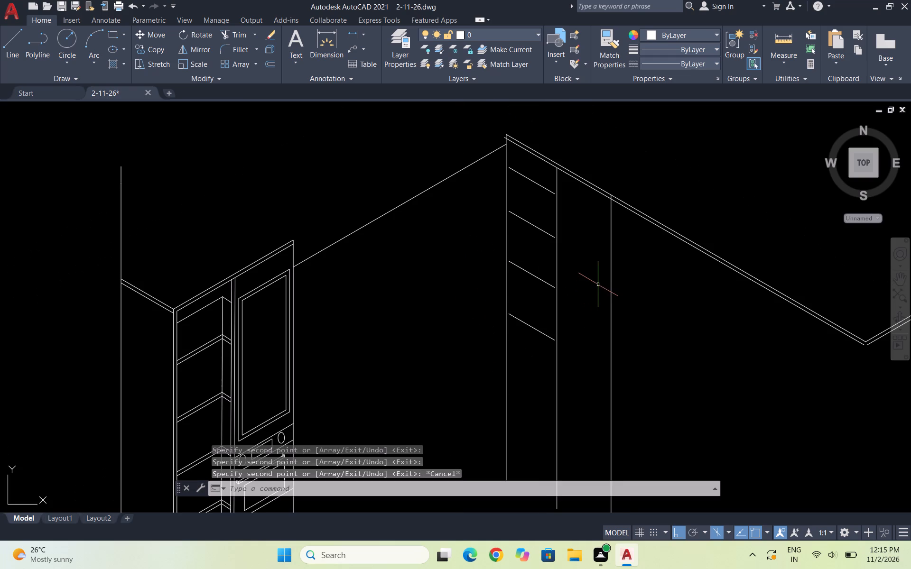
Draw a vertical line joining the left ends of the four sloped lines, from the top line to the lowest copy.
key("Escape")
key("Escape")
key("l")
key("Return")
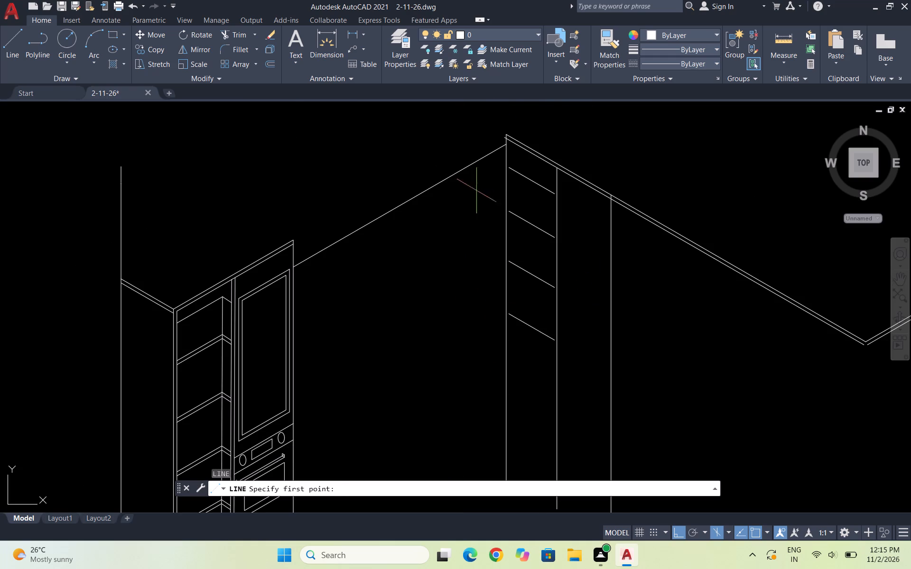
scroll(499, 169, "up", 4)
left_click(576, 153)
scroll(568, 147, "down", 5)
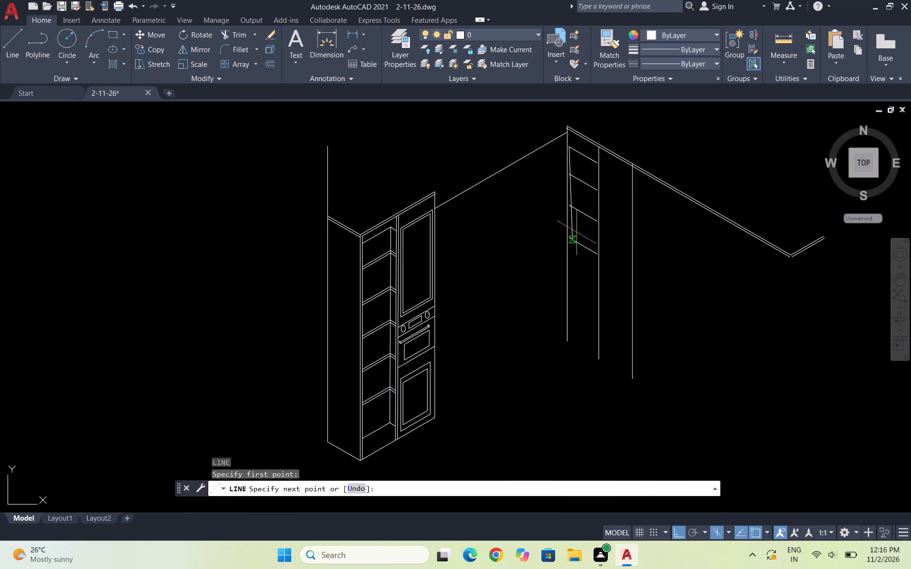
scroll(574, 236, "up", 2)
left_click(562, 240)
key("Escape")
Draw a vertical line joining the right ends of the four sloped lines, from the top line to the lowest copy.
scroll(565, 293, "down", 4)
key("space")
scroll(574, 265, "up", 6)
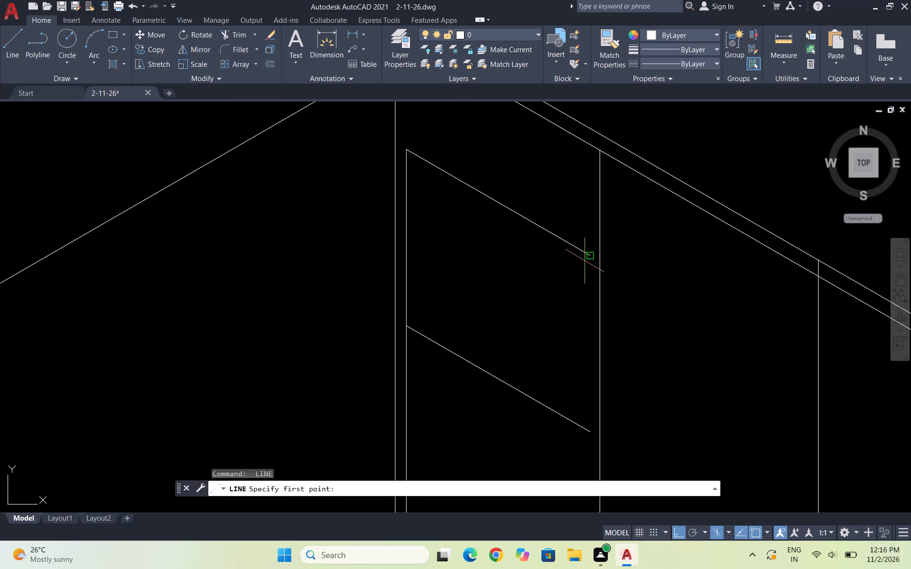
left_click(589, 255)
scroll(593, 243, "down", 5)
scroll(587, 290, "up", 3)
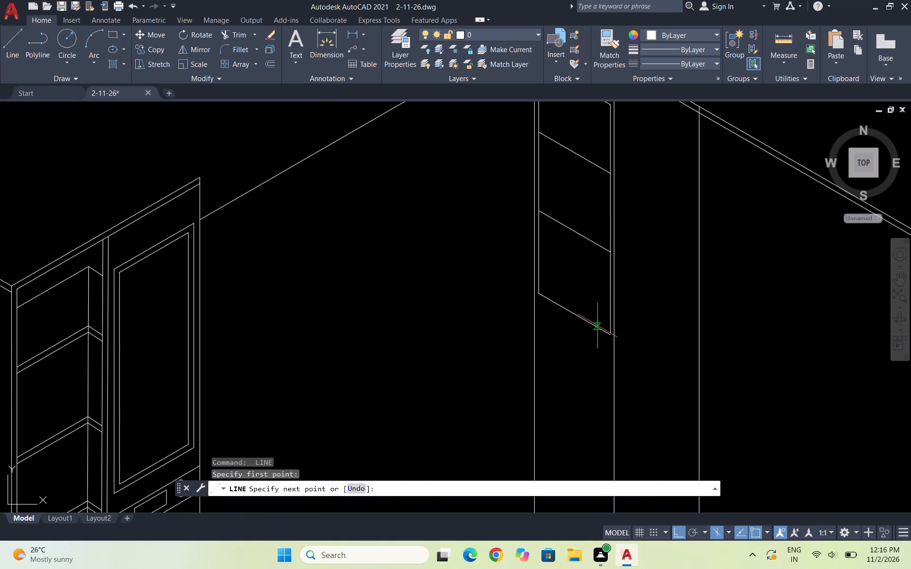
left_click(607, 331)
key("Escape")
scroll(541, 260, "down", 1)
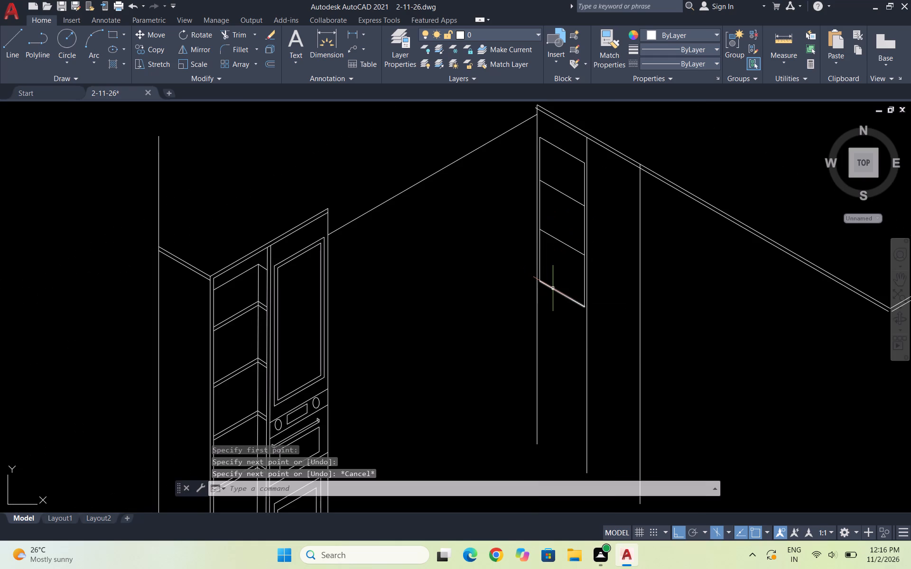
Offset the four outer edges of the panel frame in the narrow bay inward by 2.
key("Escape")
key("Escape")
key("o")
key("Return")
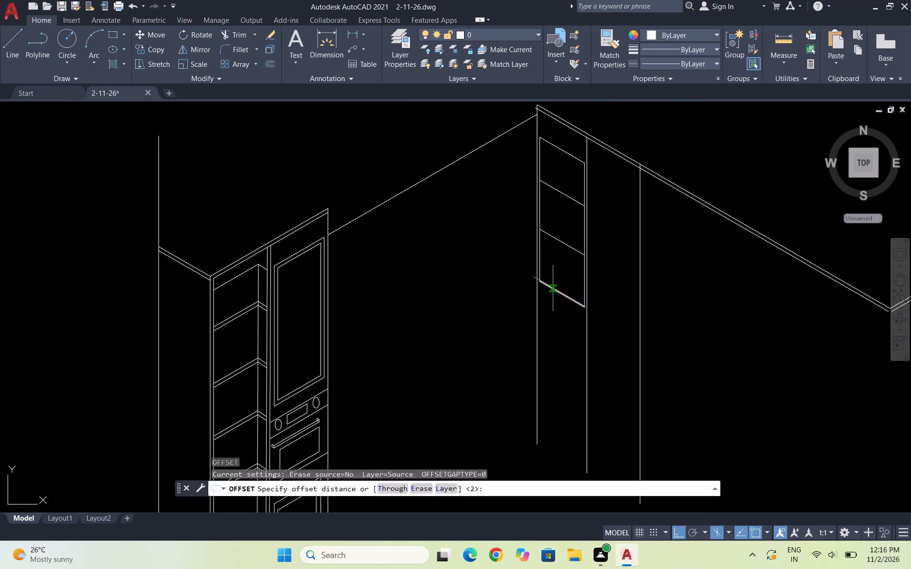
key("2")
key("Return")
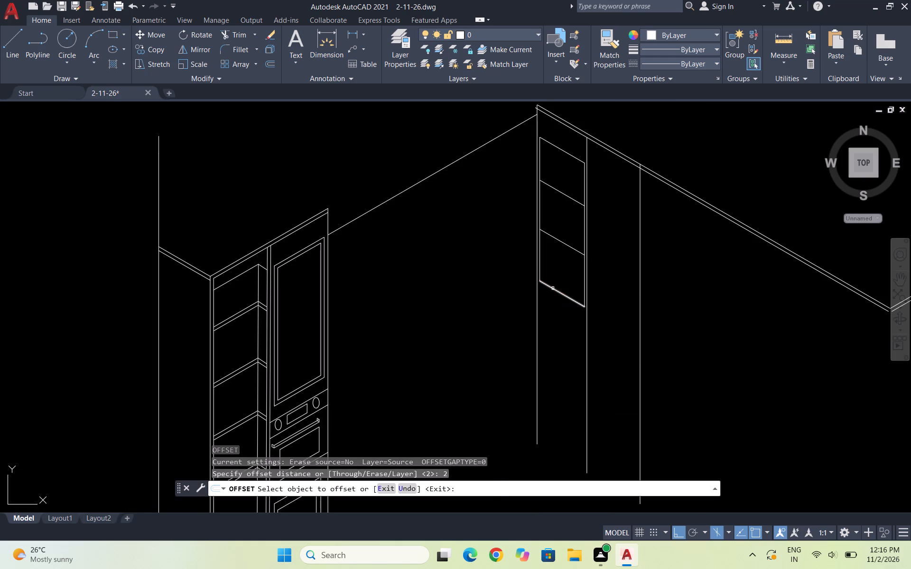
scroll(552, 137, "up", 3)
left_click(572, 176)
left_click(563, 213)
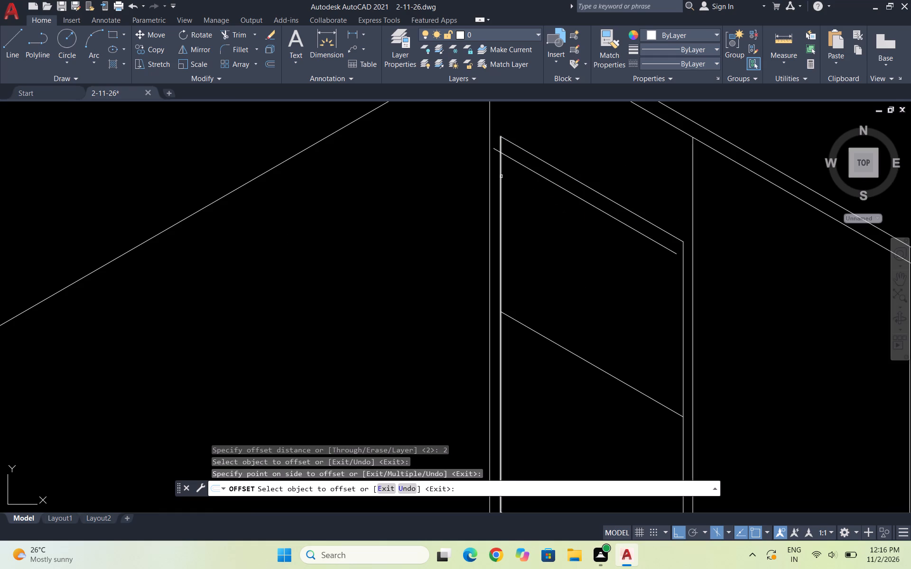
left_click_drag(501, 178, 508, 182)
left_click(554, 204)
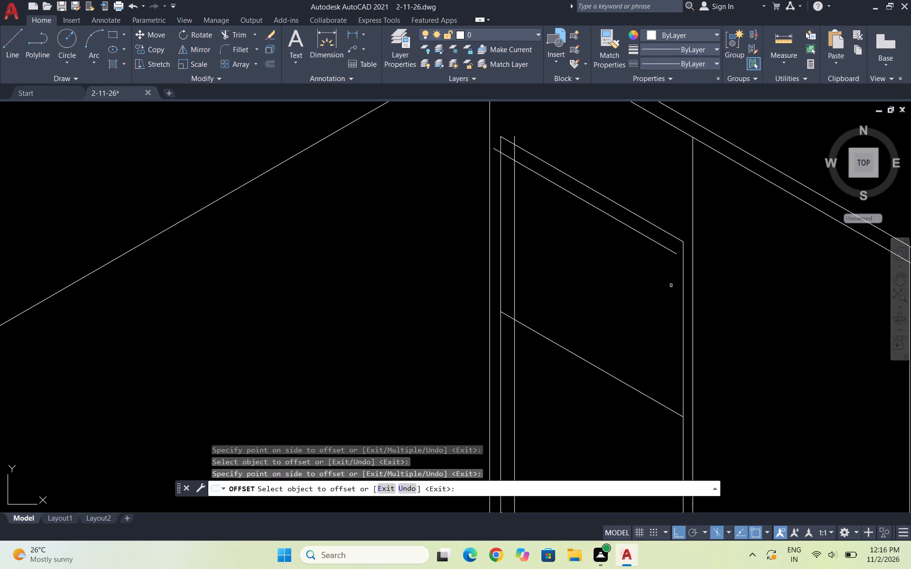
left_click(685, 294)
left_click(638, 264)
scroll(660, 159, "down", 2)
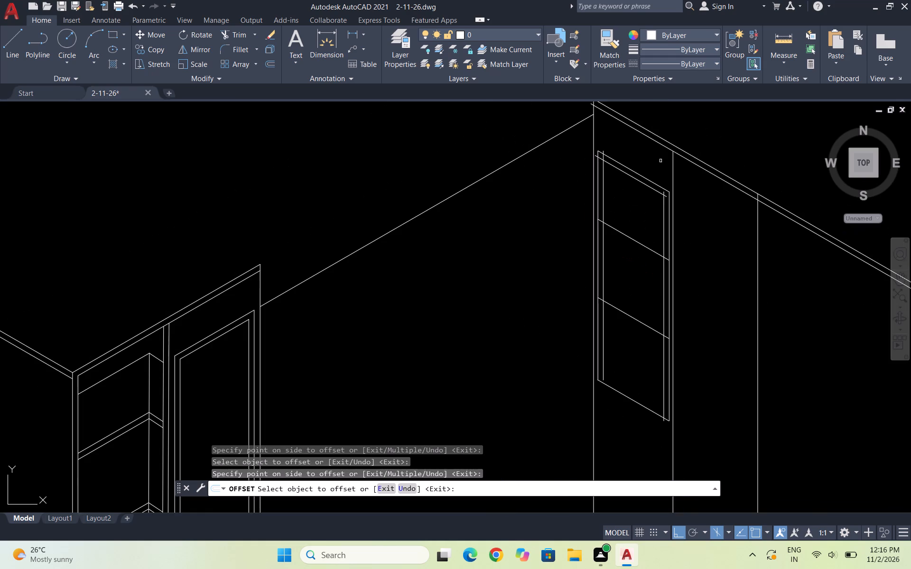
left_click(633, 401)
left_click(634, 376)
Offset the two intermediate sloped lines of the panel frame downward by 2.
left_click_drag(629, 235, 630, 246)
left_click(630, 258)
left_click_drag(645, 322, 643, 334)
left_click(631, 353)
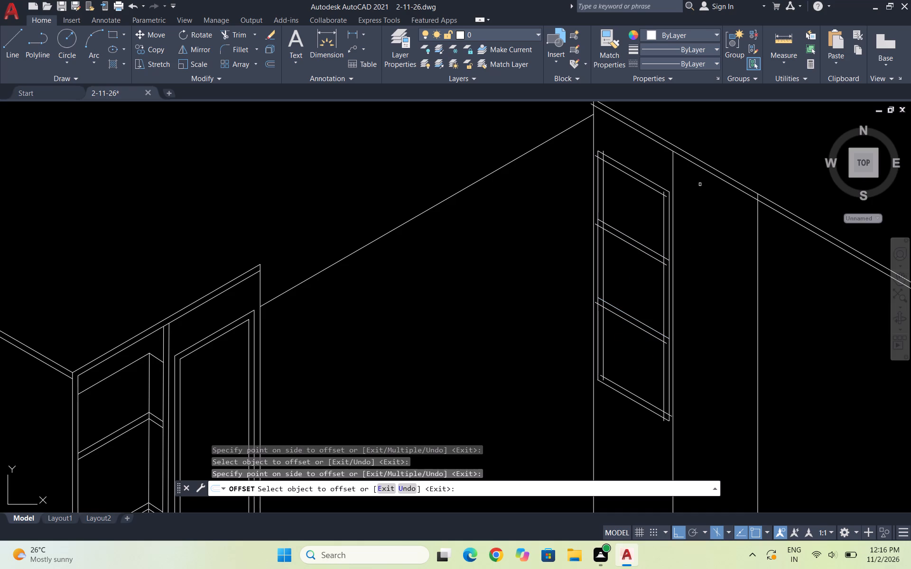
key("Escape")
key("Escape")
Trim the overshooting line ends at both top corners of the panel frame so the inner offset lines meet cleanly.
scroll(625, 162, "up", 2)
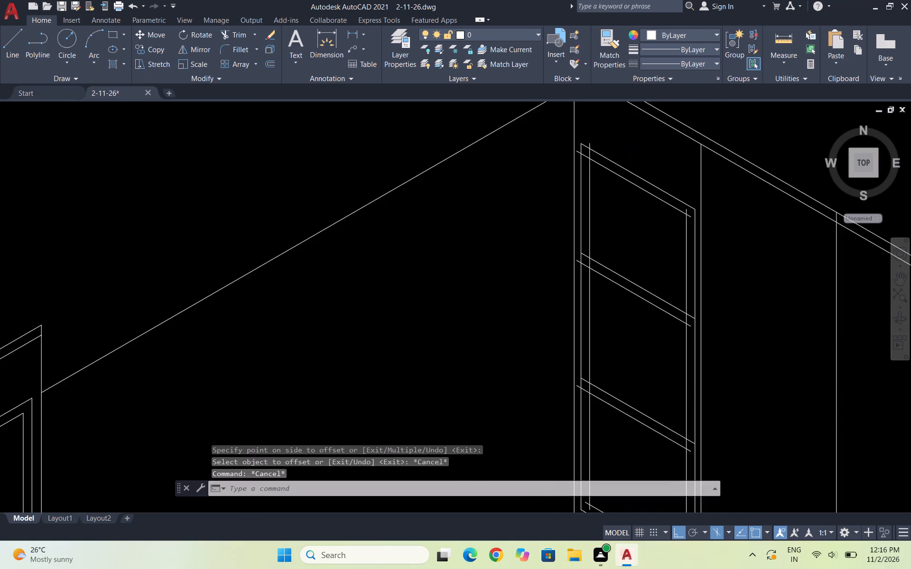
key("Escape")
type("TR")
key("Return")
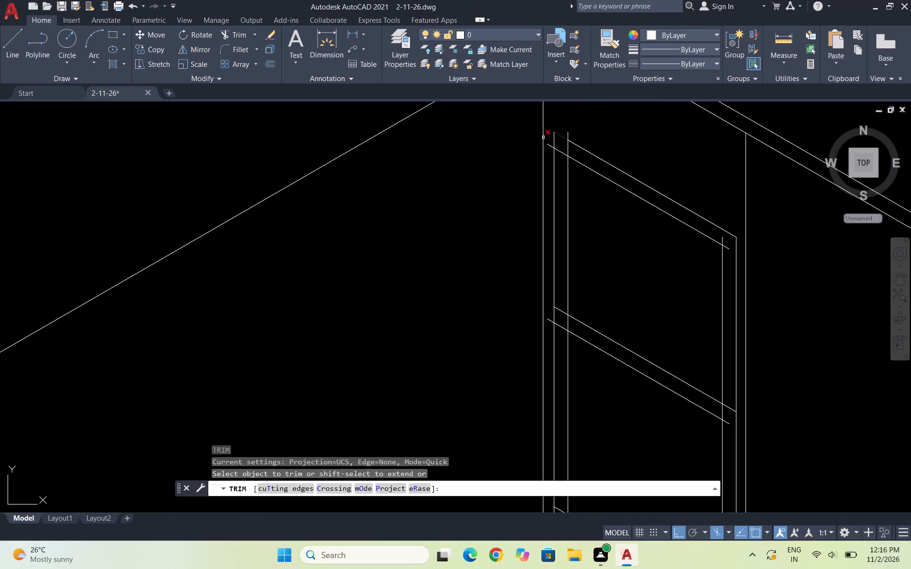
scroll(550, 138, "up", 5)
left_click_drag(718, 242, 623, 310)
left_click_drag(623, 299, 662, 202)
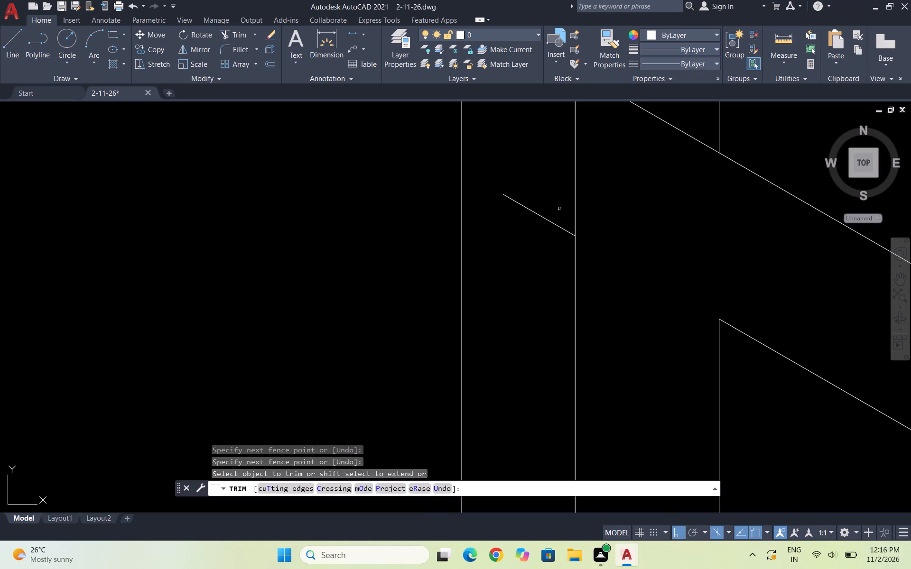
left_click_drag(540, 203, 521, 283)
scroll(548, 237, "down", 4)
scroll(565, 216, "up", 3)
left_click_drag(580, 214, 639, 220)
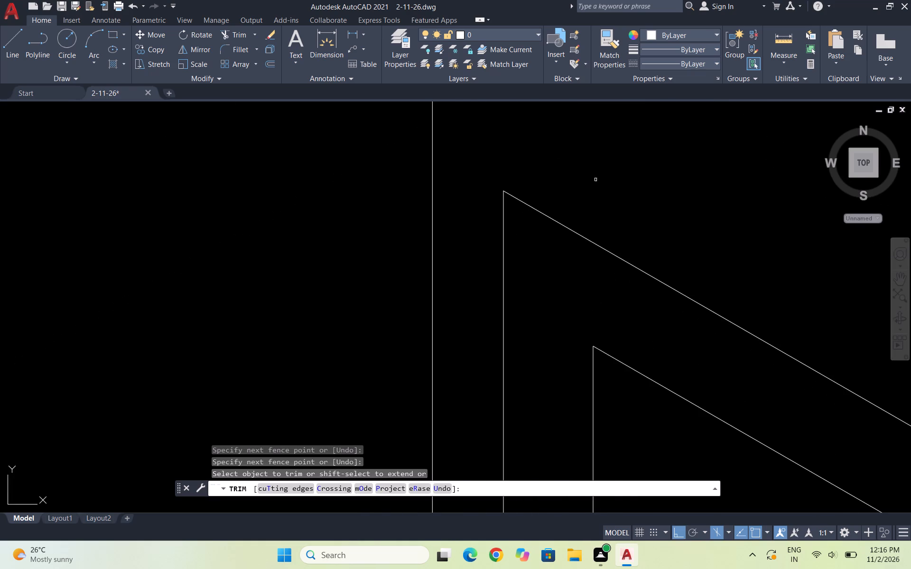
scroll(564, 164, "down", 3)
scroll(816, 353, "up", 3)
left_click_drag(764, 305, 793, 357)
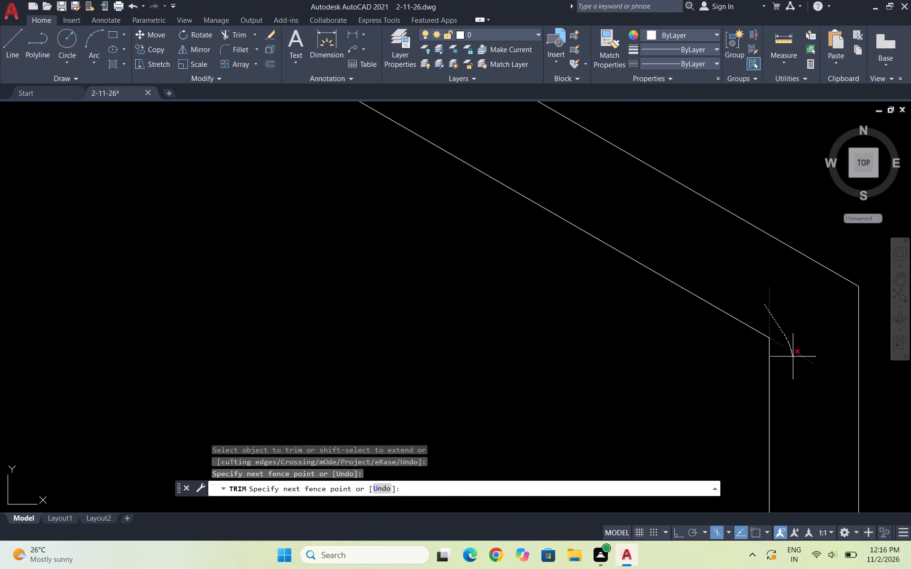
left_click_drag(793, 357, 793, 358)
Trim both ends of the upper pair of sloped divider lines back to the inner vertical lines of the frame.
scroll(758, 236, "down", 5)
scroll(646, 261, "up", 3)
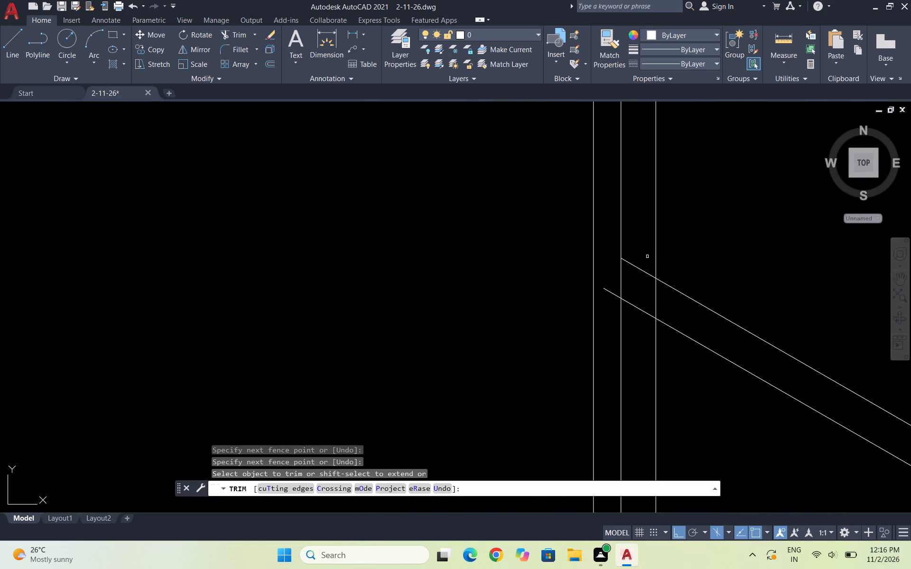
left_click_drag(650, 258, 643, 325)
left_click(612, 300)
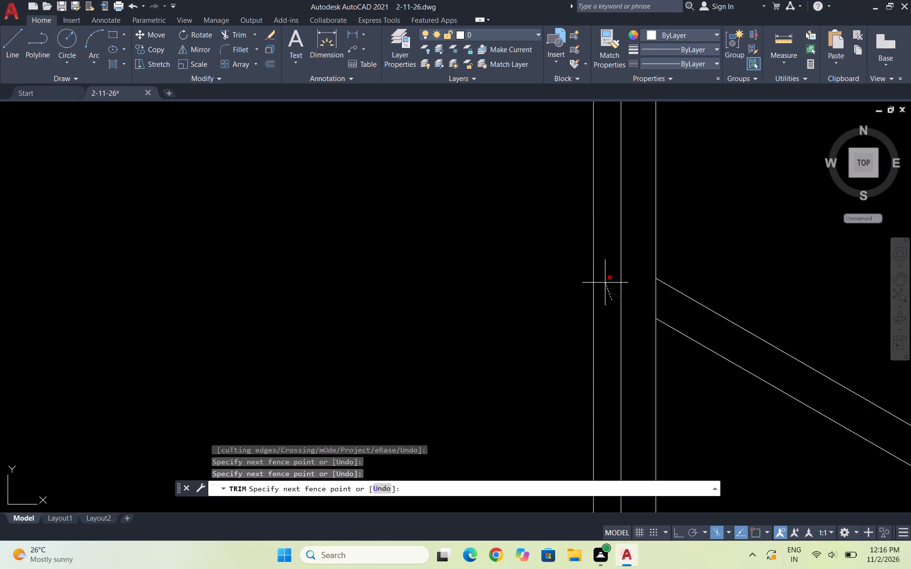
left_click(605, 283)
scroll(606, 235, "down", 3)
scroll(715, 309, "up", 3)
left_click_drag(703, 237, 706, 263)
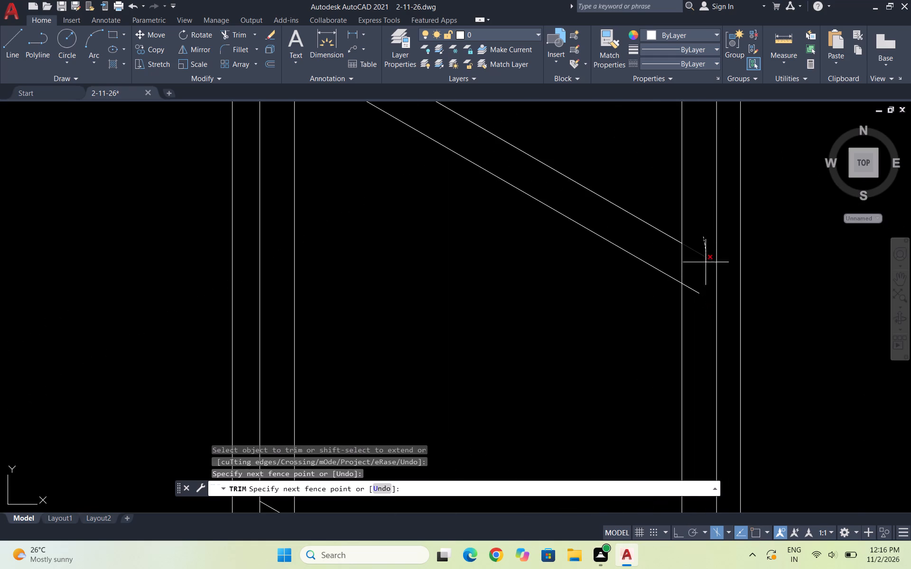
left_click_drag(706, 263, 693, 293)
Trim both ends of the lower pair of sloped divider lines back to the frame's inner vertical lines.
scroll(697, 213, "down", 4)
scroll(692, 301, "up", 2)
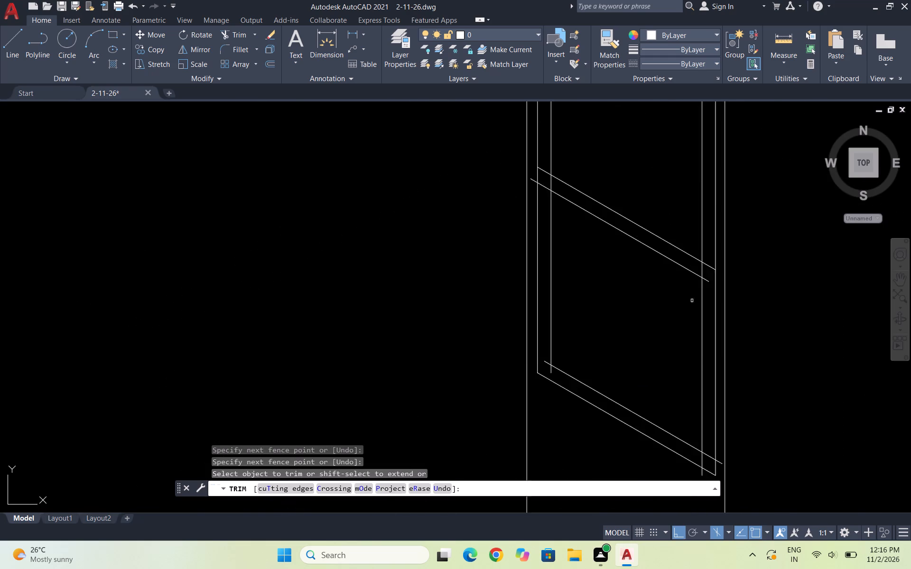
scroll(692, 301, "up", 2)
left_click_drag(730, 202, 729, 253)
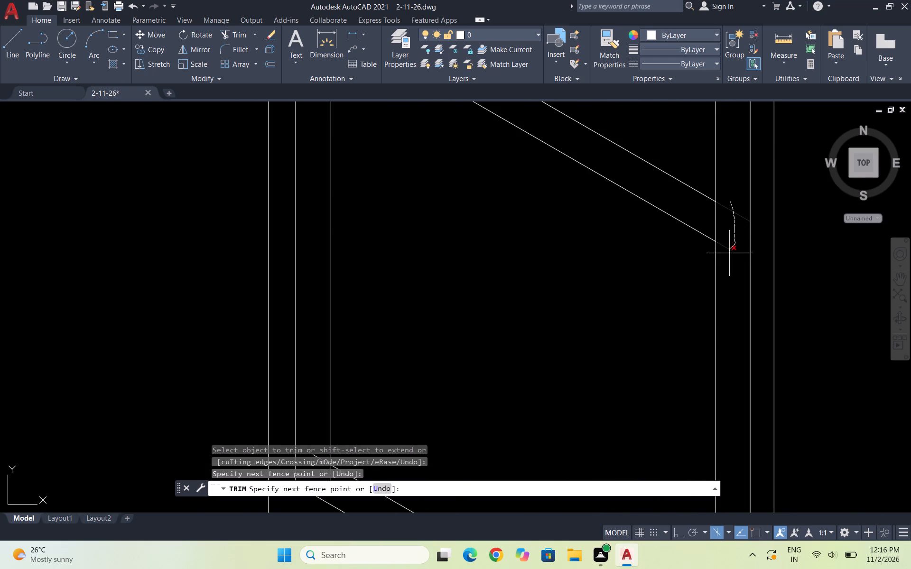
left_click_drag(729, 253, 729, 254)
scroll(755, 262, "down", 3)
scroll(672, 191, "up", 3)
left_click_drag(663, 193, 664, 210)
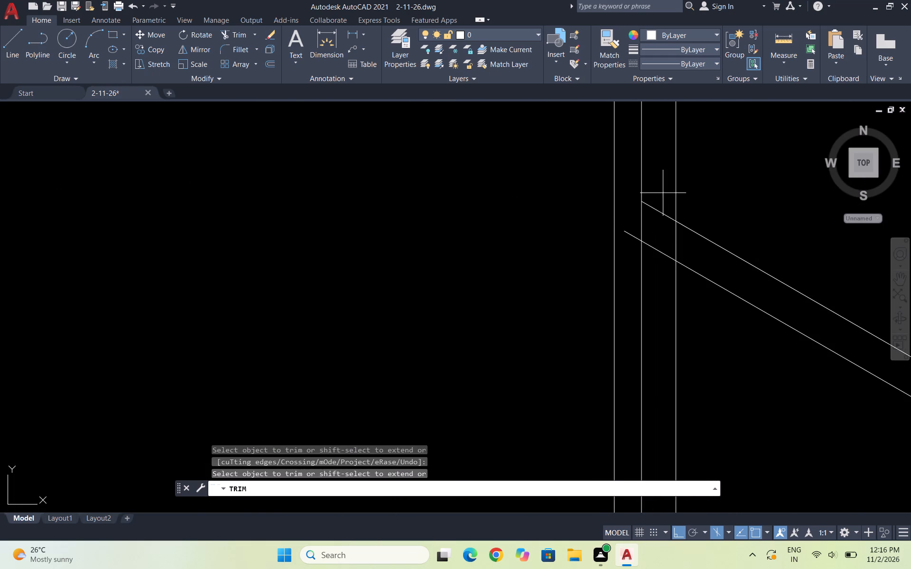
left_click_drag(664, 210, 663, 272)
left_click_drag(635, 228, 633, 249)
Trim the overshooting line ends at both bottom corners of the panel frame.
scroll(624, 169, "down", 4)
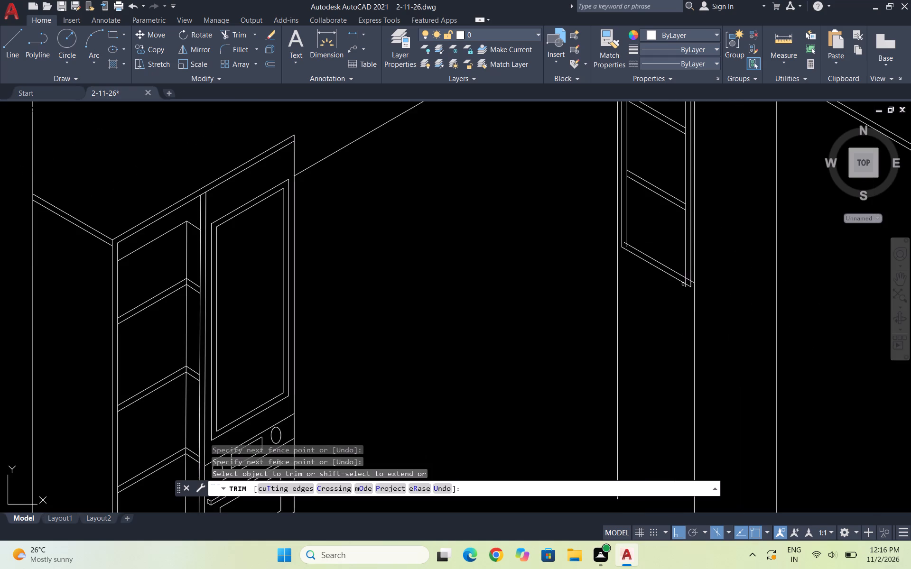
scroll(679, 274, "up", 3)
scroll(715, 306, "up", 3)
left_click_drag(713, 239, 642, 266)
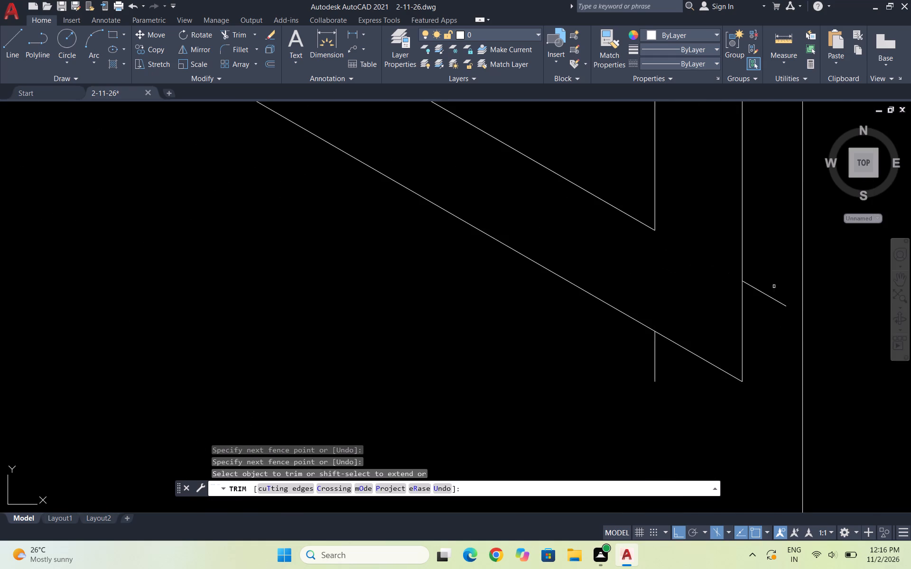
left_click_drag(774, 290, 766, 316)
left_click_drag(649, 363, 691, 381)
scroll(688, 382, "down", 4)
scroll(559, 271, "up", 4)
left_click_drag(521, 260, 553, 321)
Trim the inner vertical segments lying between the upper pair of sloped divider lines, on both sides of the frame.
scroll(531, 290, "down", 5)
scroll(613, 385, "down", 2)
scroll(608, 273, "up", 3)
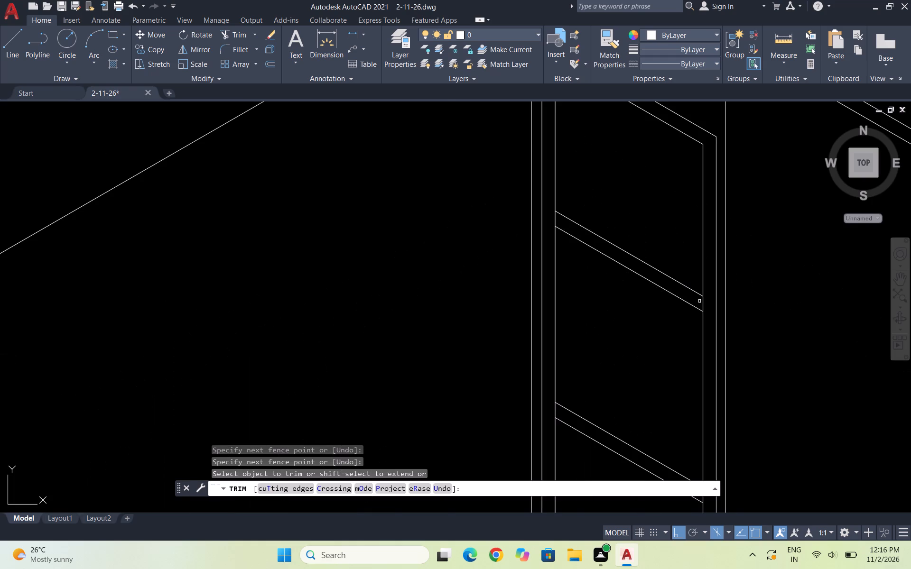
scroll(699, 301, "up", 1)
left_click(706, 301)
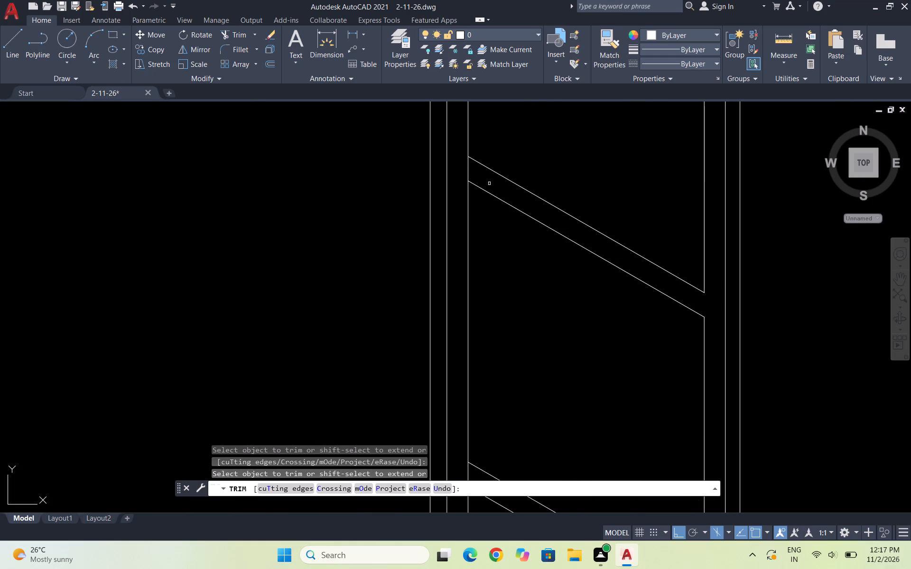
left_click(469, 171)
Trim the inner vertical segments lying between the lower pair of sloped divider lines, leaving three separate panels.
scroll(481, 169, "down", 3)
scroll(540, 276, "up", 3)
left_click(531, 287)
left_click(551, 291)
scroll(594, 290, "down", 2)
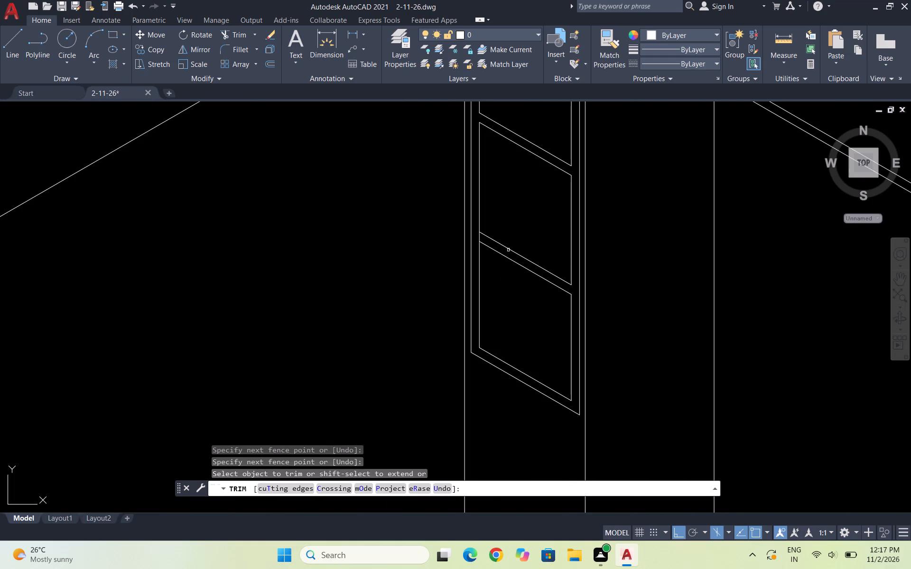
scroll(476, 234, "up", 5)
left_click_drag(507, 260, 551, 280)
scroll(527, 271, "down", 3)
scroll(580, 346, "down", 1)
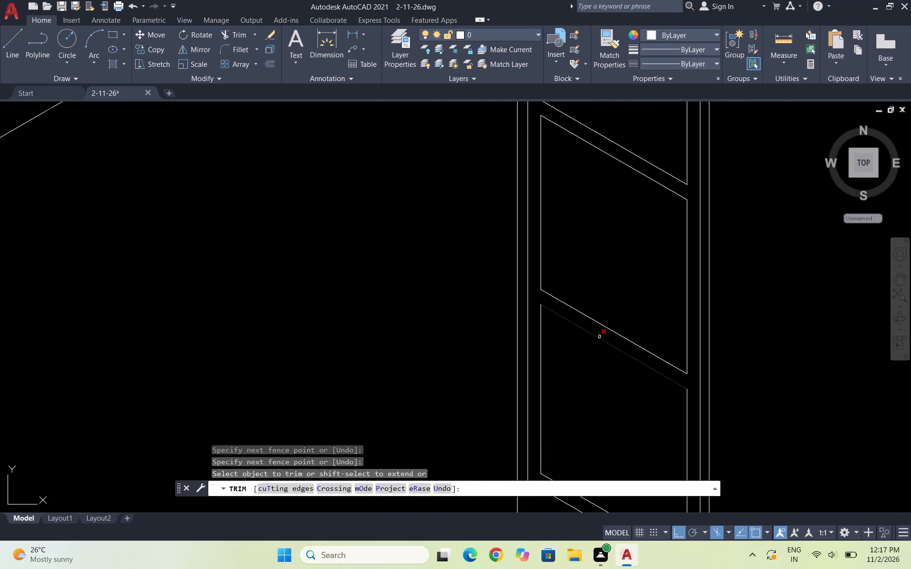
key("Escape")
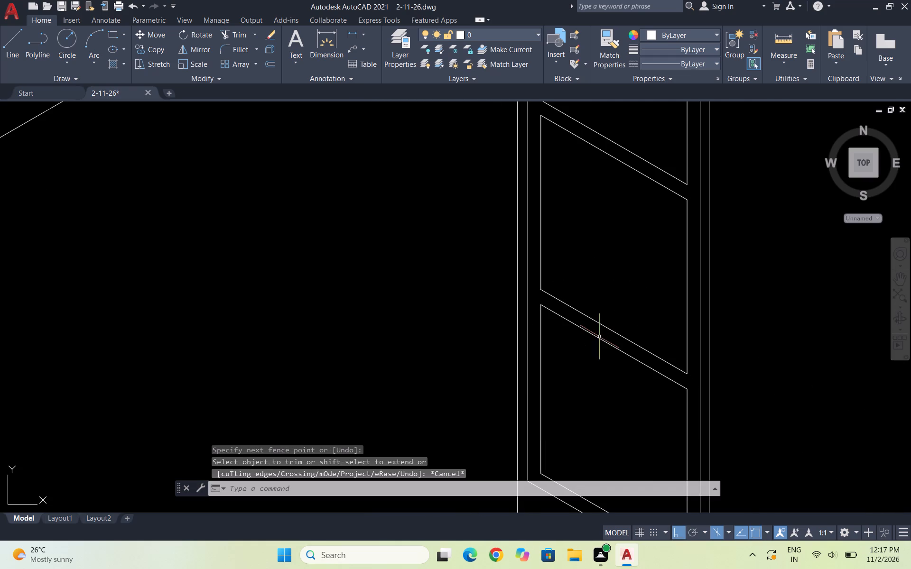
key("Escape")
key("Escape")
scroll(557, 306, "down", 3)
key("Escape")
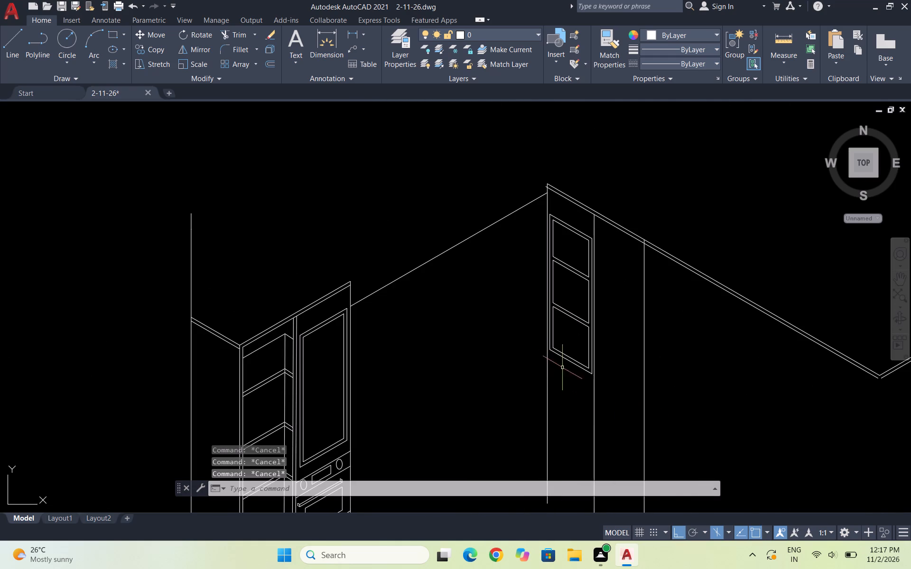
Copy the finished three-panel frame about 35 units along 330° into the second narrow bay.
scroll(567, 367, "up", 3)
left_click_drag(659, 414, 655, 409)
left_click(595, 348)
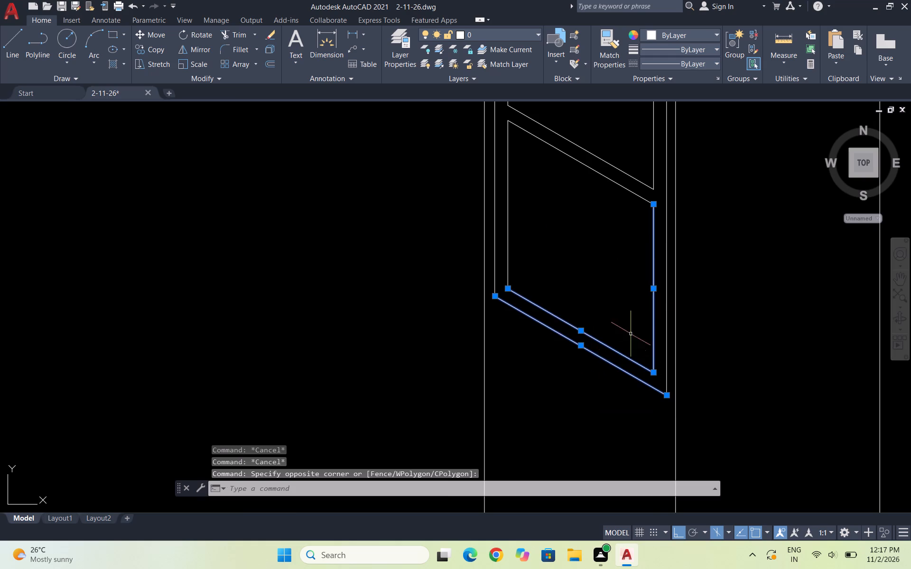
scroll(654, 171, "up", 4)
left_click_drag(743, 280, 727, 274)
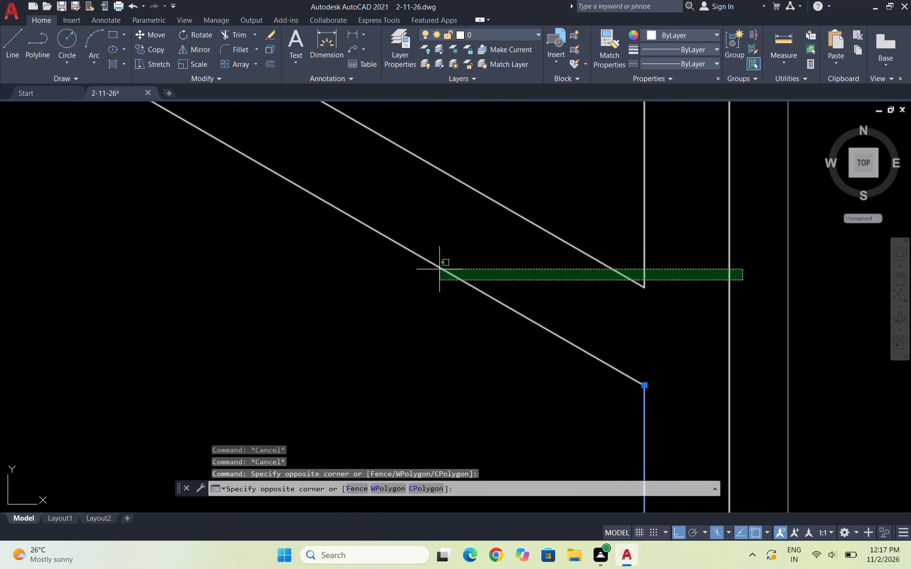
left_click(425, 288)
scroll(602, 249, "down", 4)
scroll(519, 151, "up", 4)
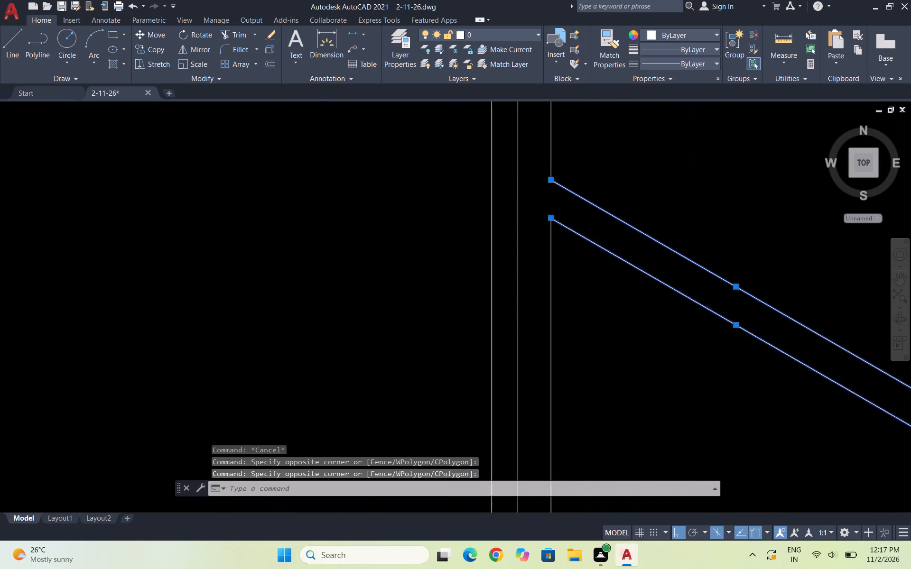
left_click_drag(641, 409, 616, 393)
left_click(494, 183)
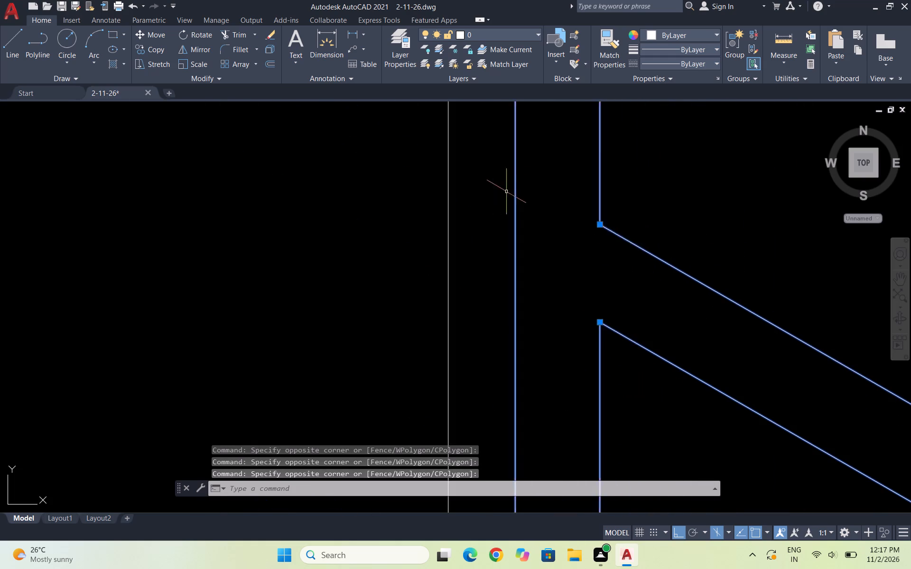
scroll(542, 289, "down", 5)
scroll(612, 214, "up", 2)
left_click_drag(705, 391, 703, 383)
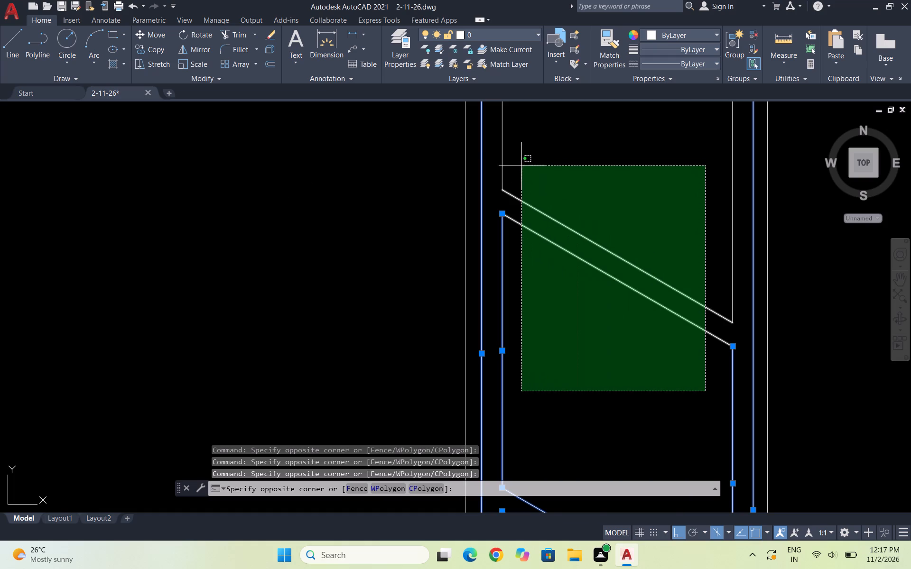
left_click(492, 144)
scroll(611, 313, "down", 2)
scroll(627, 223, "up", 2)
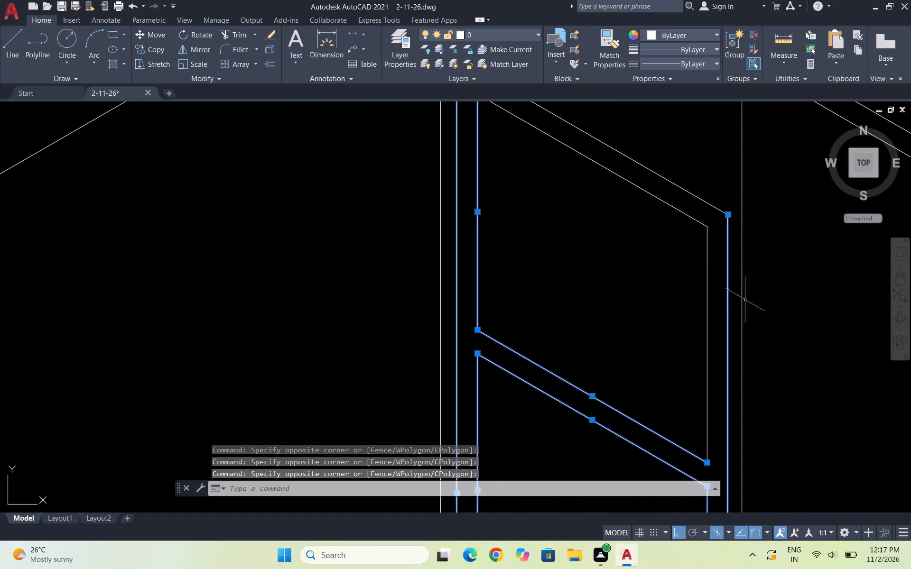
left_click(722, 281)
left_click(655, 190)
scroll(652, 191, "down", 4)
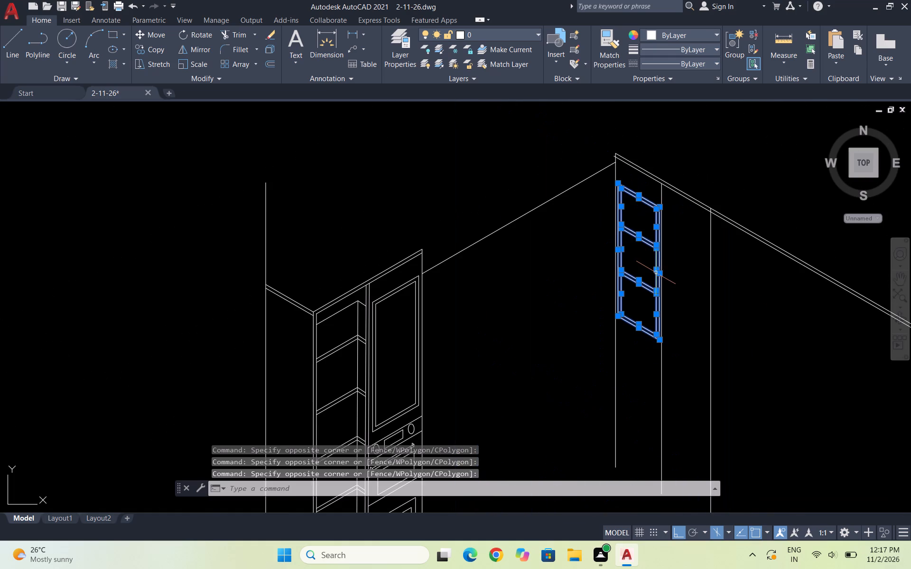
type("CO")
key("Return")
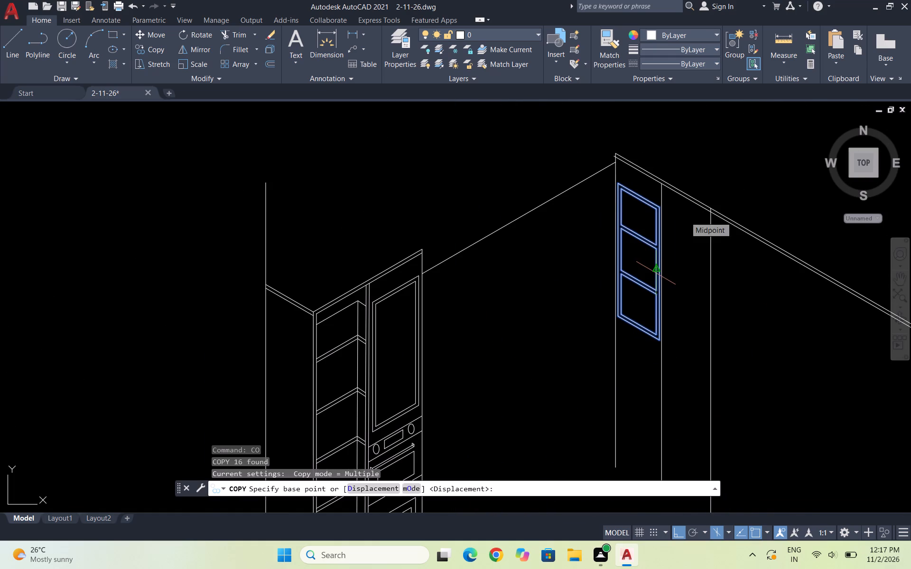
scroll(645, 199, "up", 3)
left_click(530, 129)
scroll(534, 128, "down", 3)
scroll(585, 160, "up", 3)
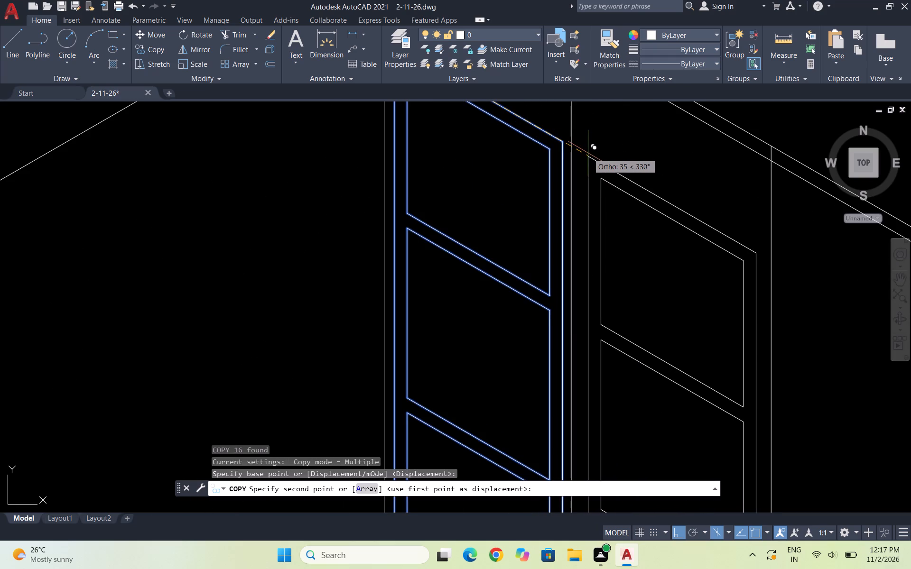
left_click(588, 153)
scroll(658, 125, "down", 2)
key("Escape")
key("Escape")
key("Escape")
Extend the bottom sloped edges of both panel frames at each end to meet the adjacent vertical bay lines.
scroll(627, 190, "down", 2)
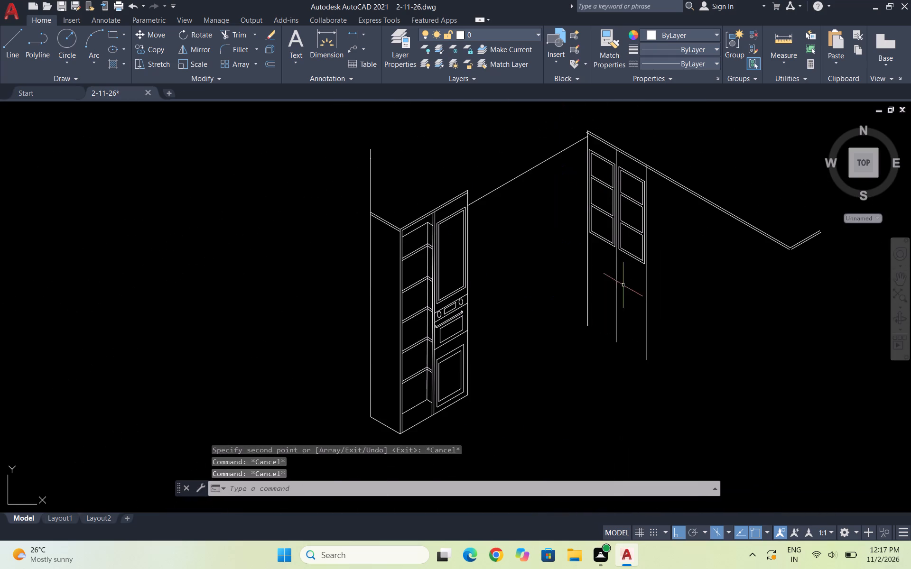
scroll(632, 286, "up", 1)
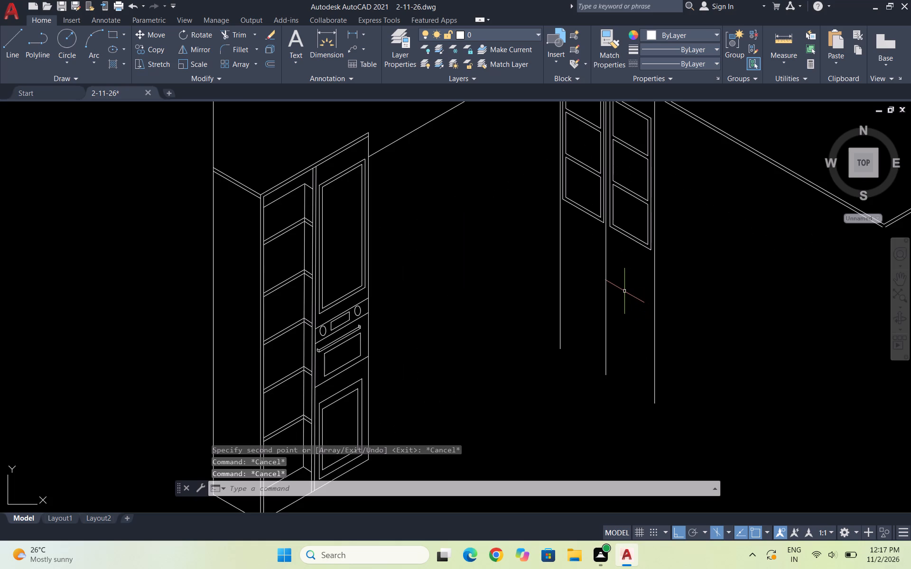
type("EX")
key("Return")
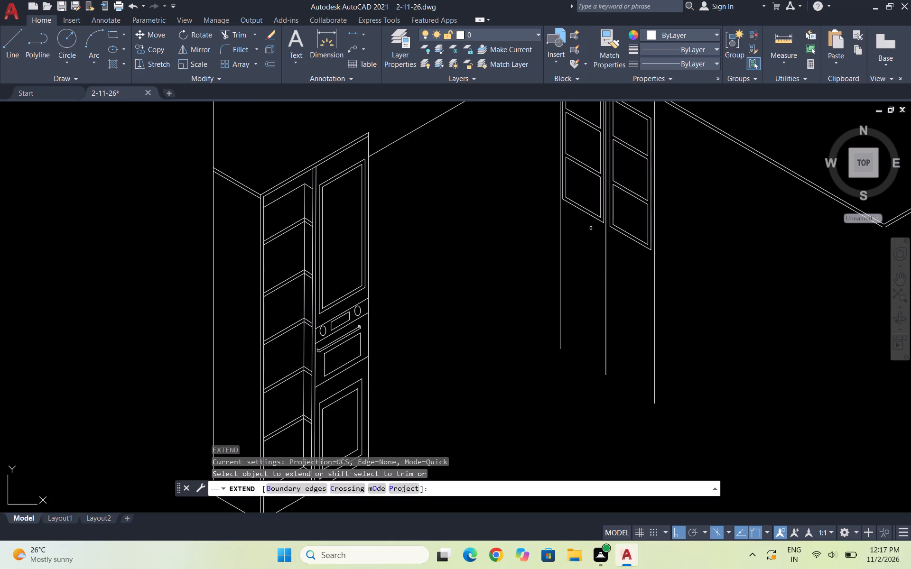
scroll(565, 213, "up", 3)
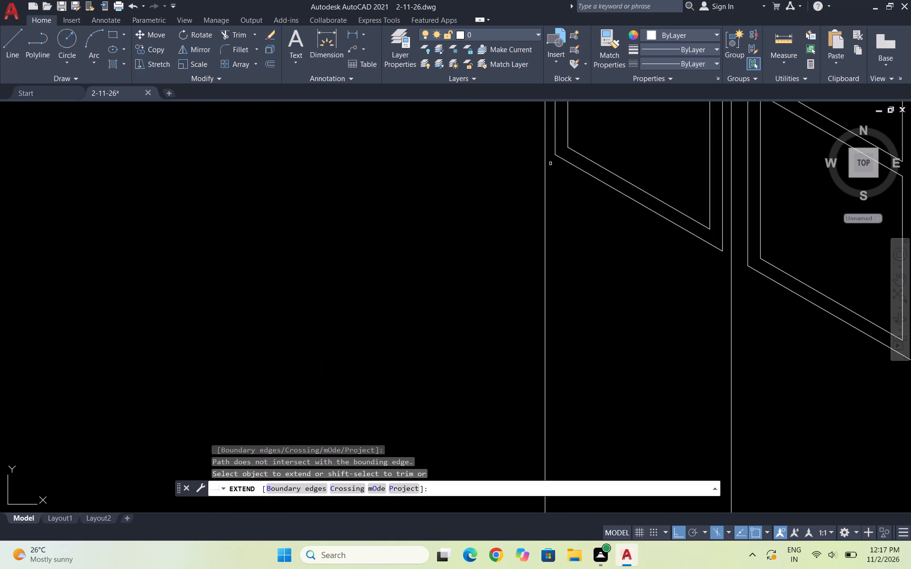
left_click_drag(567, 163, 558, 208)
left_click_drag(712, 244, 710, 276)
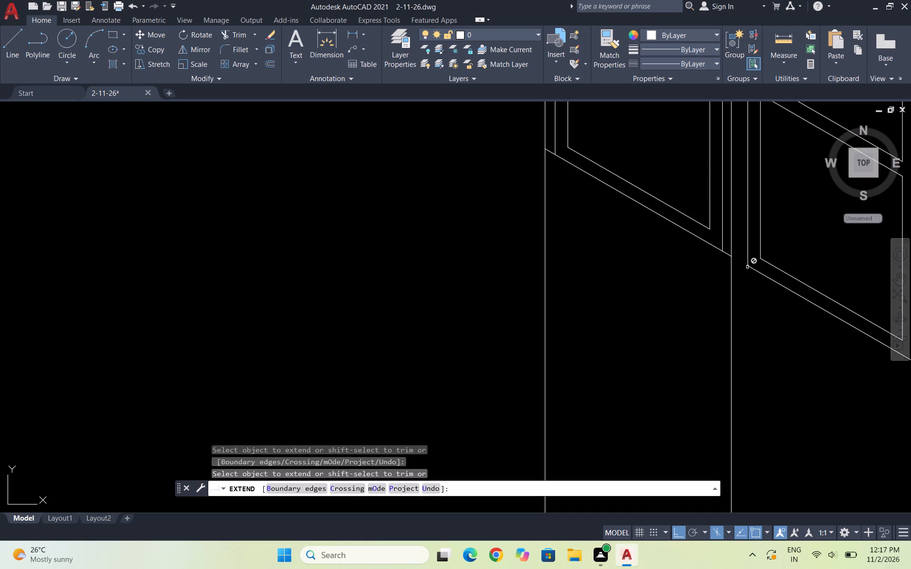
left_click(765, 275)
scroll(621, 218, "down", 3)
scroll(696, 248, "up", 3)
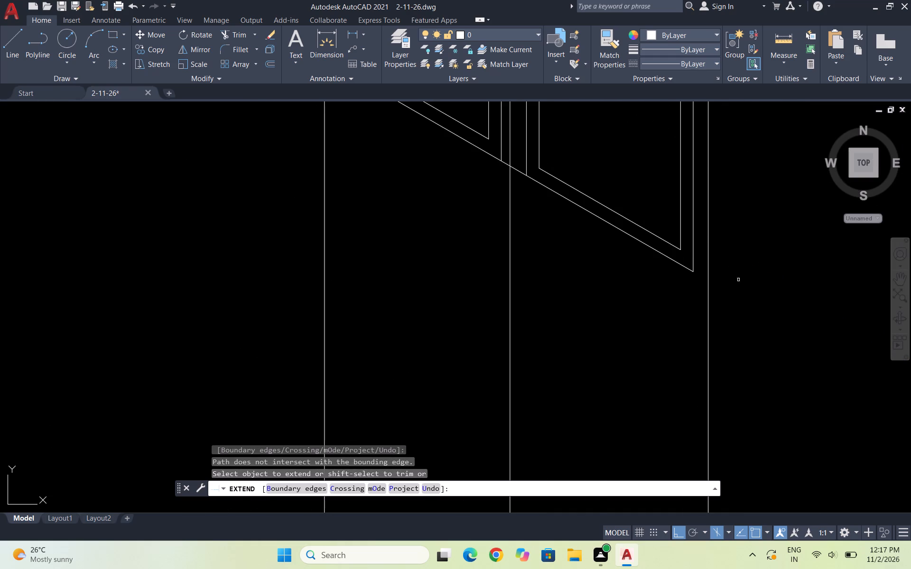
scroll(748, 303, "down", 1)
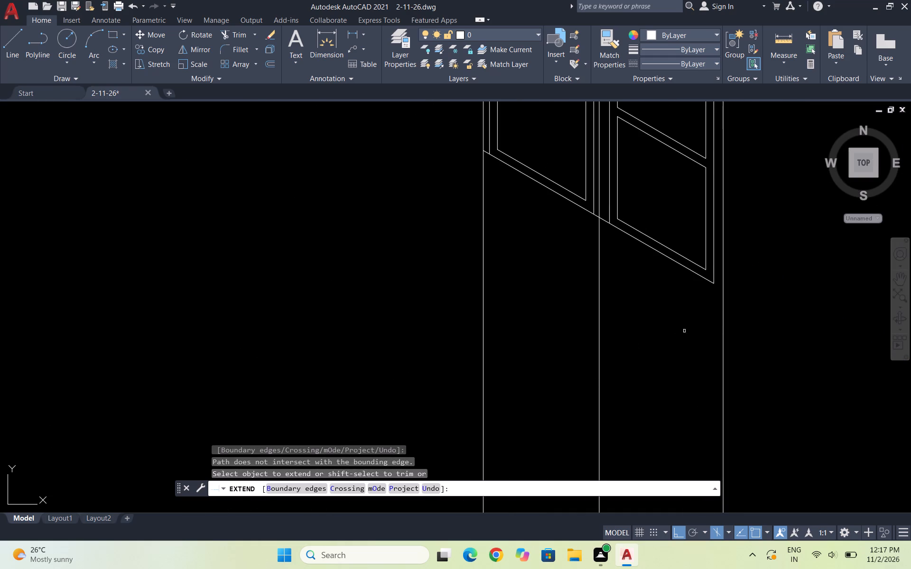
left_click(706, 281)
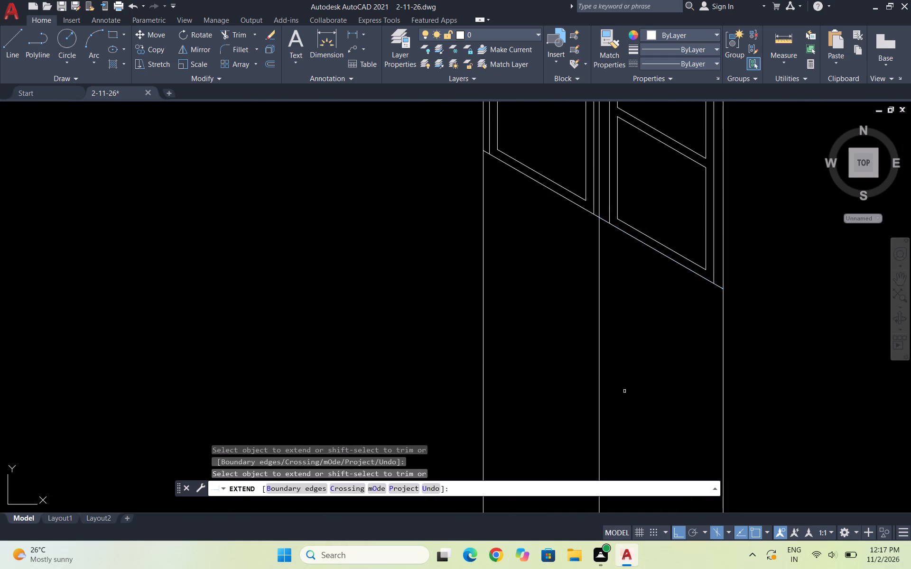
Trim away the three vertical bay lines below the bottom edges of the two frames.
left_click_drag(327, 266, 709, 439, "shift")
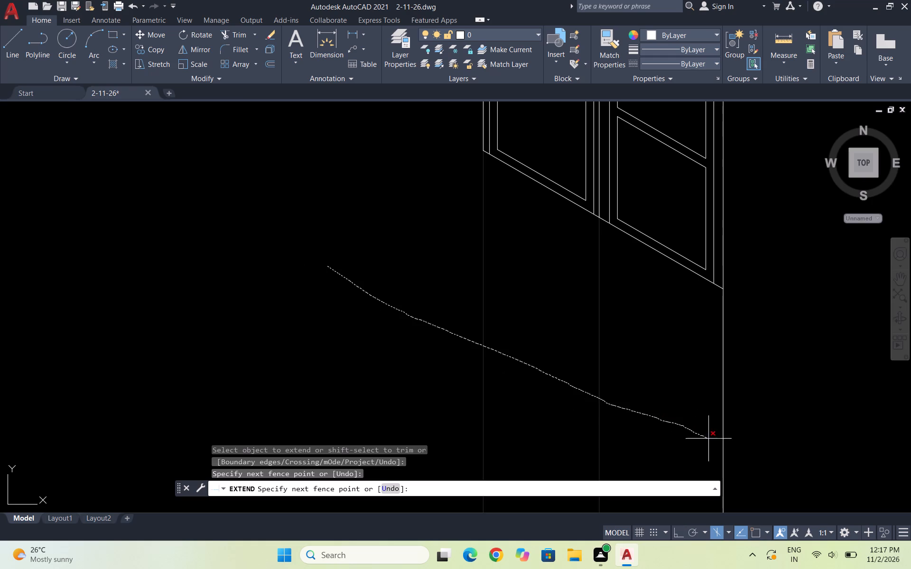
left_click_drag(709, 439, 809, 460, "shift")
scroll(299, 220, "down", 3)
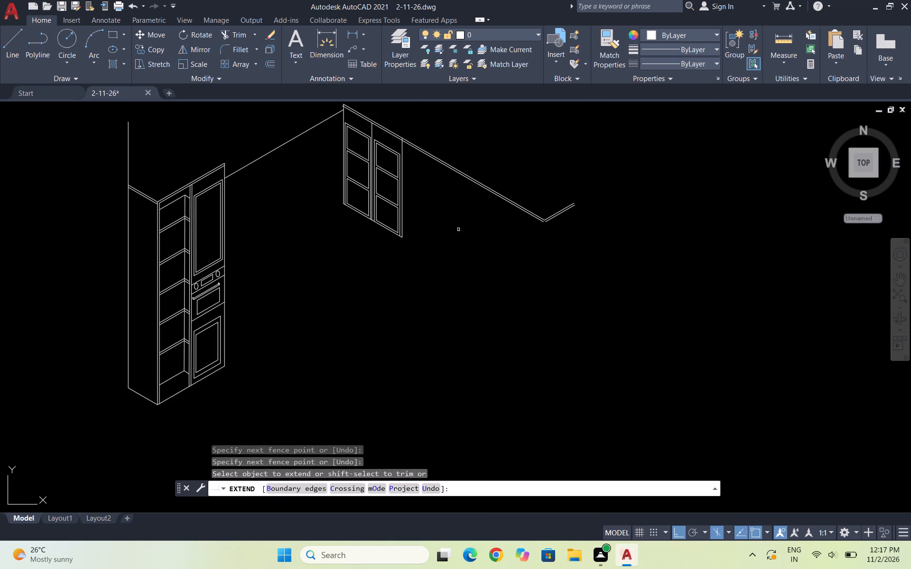
key("Escape")
key("Escape")
key("Escape")
key("Escape")
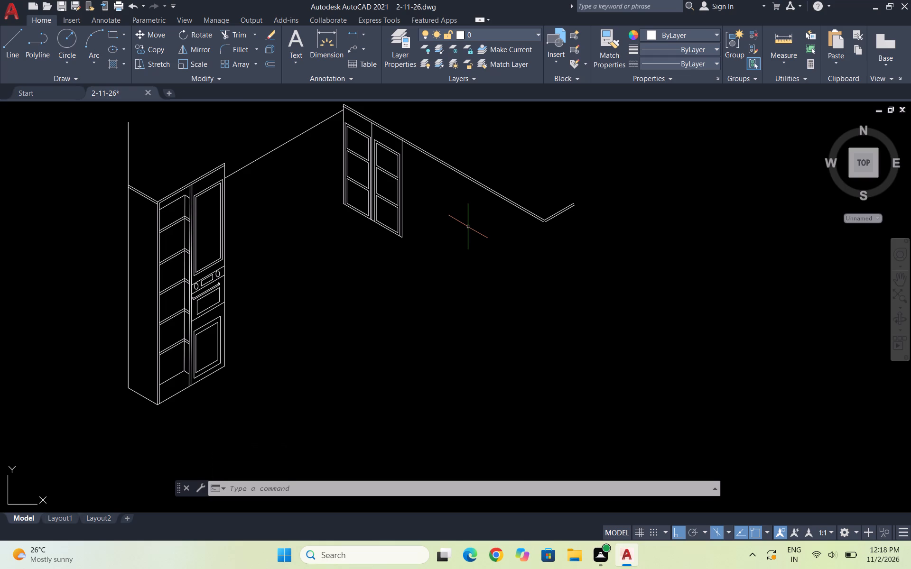
key("Escape")
key("Escape")
Move the second frame's twelve inner panel lines straight up about 12 units, leaving its outer frame lines in place.
scroll(381, 179, "up", 2)
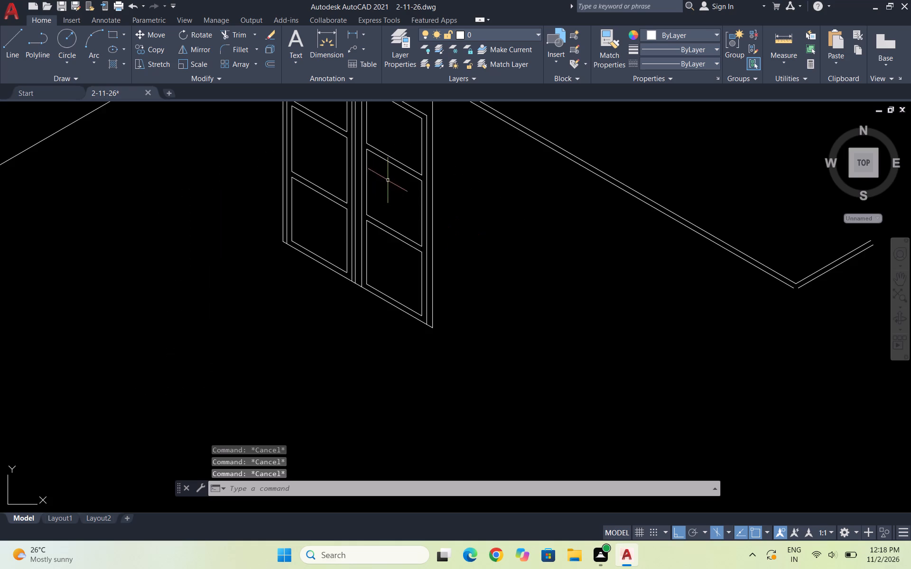
scroll(397, 241, "up", 2)
left_click(420, 275)
left_click(376, 204)
scroll(393, 248, "down", 3)
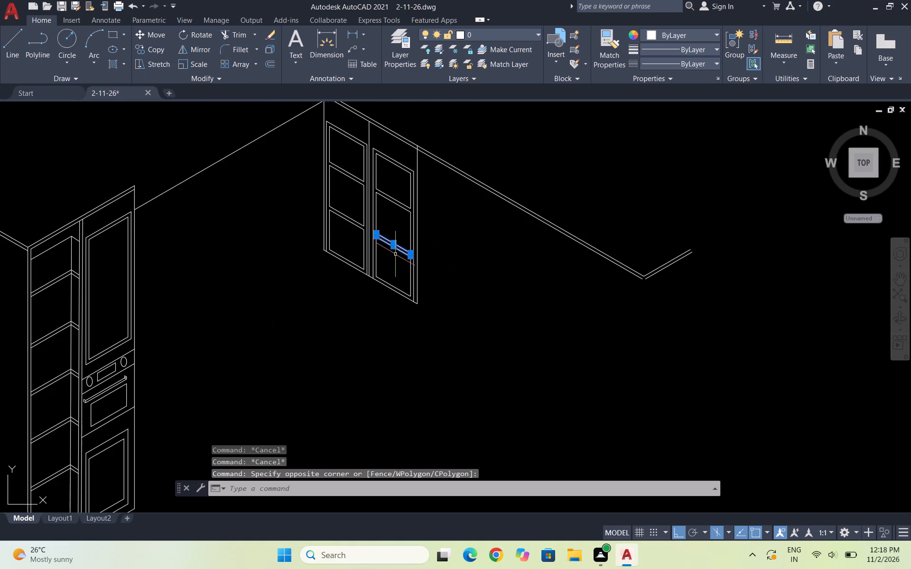
scroll(396, 267, "up", 3)
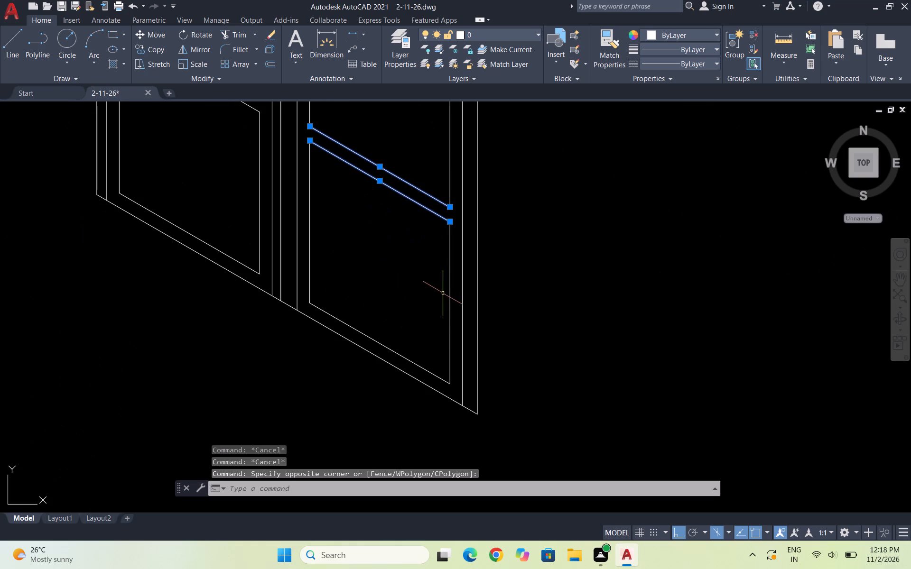
left_click(454, 300)
left_click(398, 291)
scroll(317, 245, "up", 3)
left_click_drag(319, 246, 312, 242)
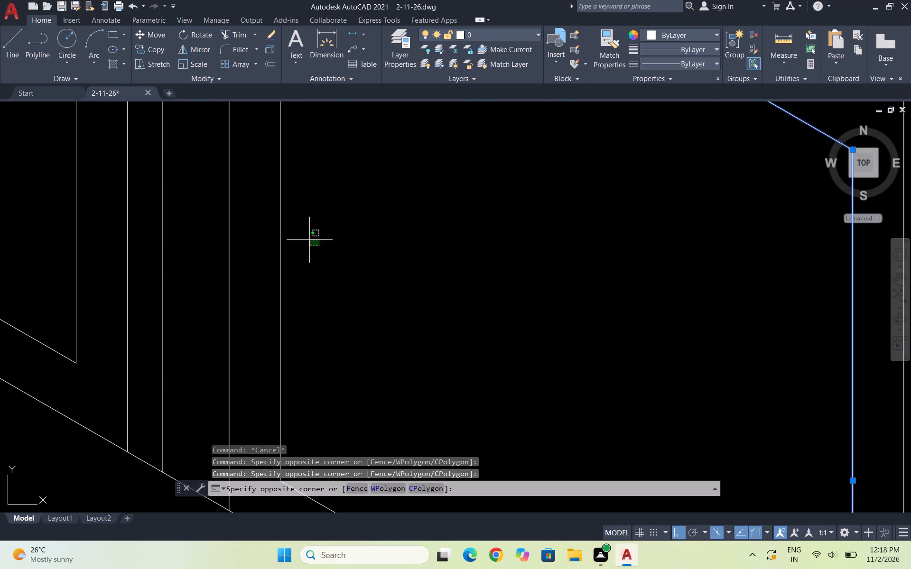
left_click(266, 202)
scroll(404, 158, "down", 3)
scroll(456, 284, "up", 3)
left_click_drag(465, 294, 461, 278)
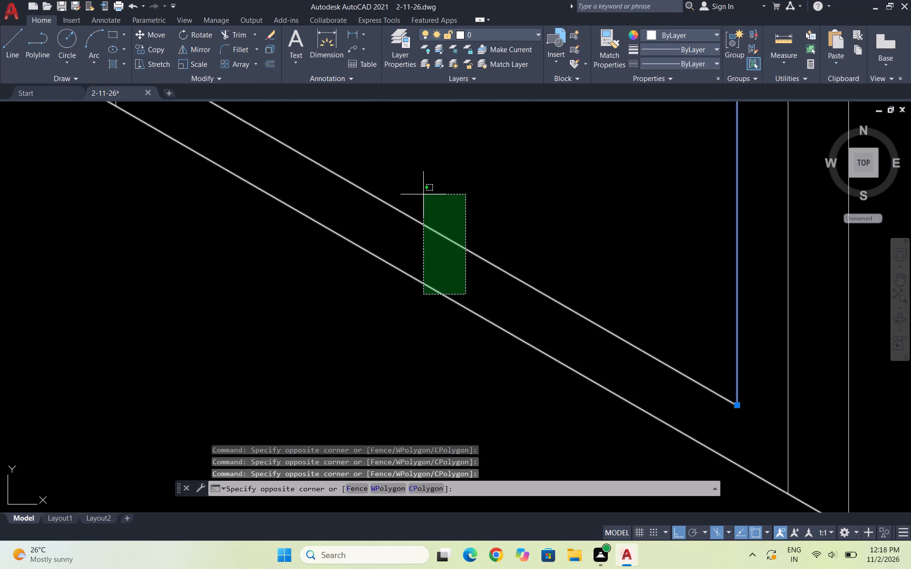
left_click(525, 222)
scroll(533, 212, "down", 3)
scroll(571, 261, "up", 3)
left_click_drag(539, 305, 532, 294)
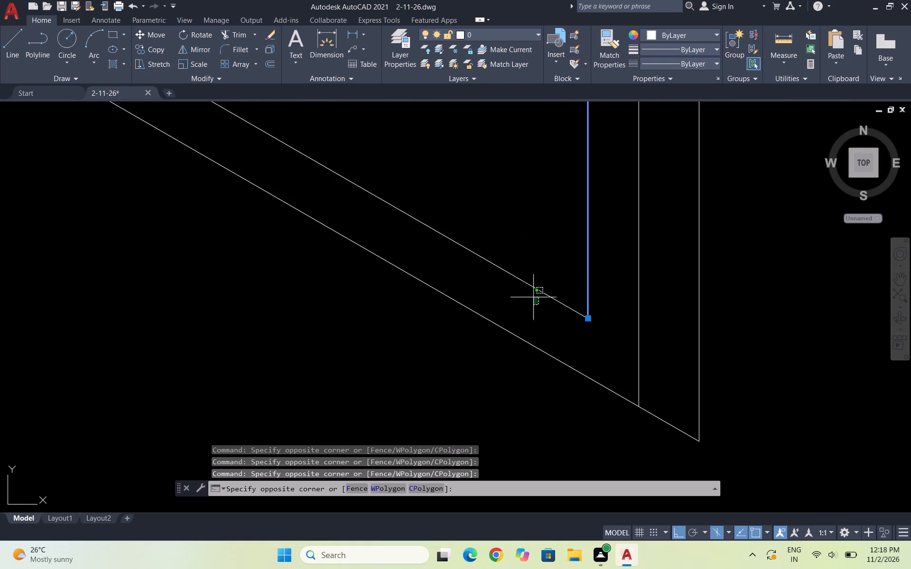
left_click_drag(532, 294, 526, 287)
left_click(486, 258)
scroll(494, 266, "down", 4)
scroll(461, 119, "down", 4)
scroll(453, 129, "up", 5)
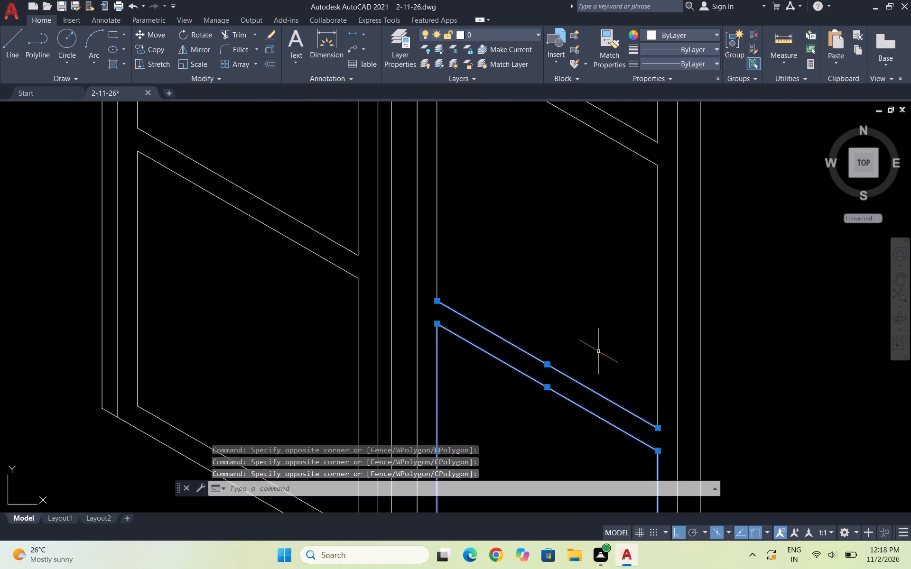
left_click(670, 376)
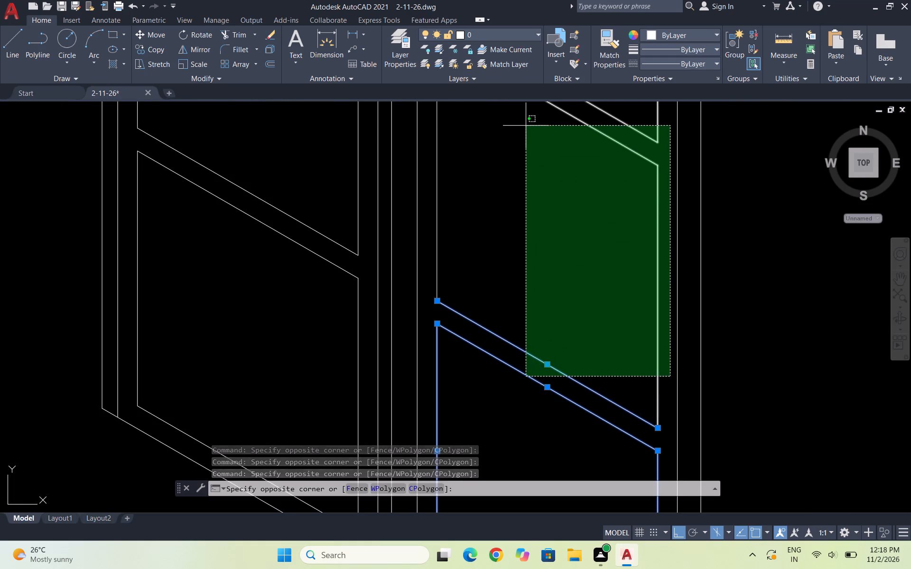
left_click(526, 126)
scroll(545, 190, "down", 3)
scroll(535, 155, "up", 3)
left_click_drag(550, 279, 539, 270)
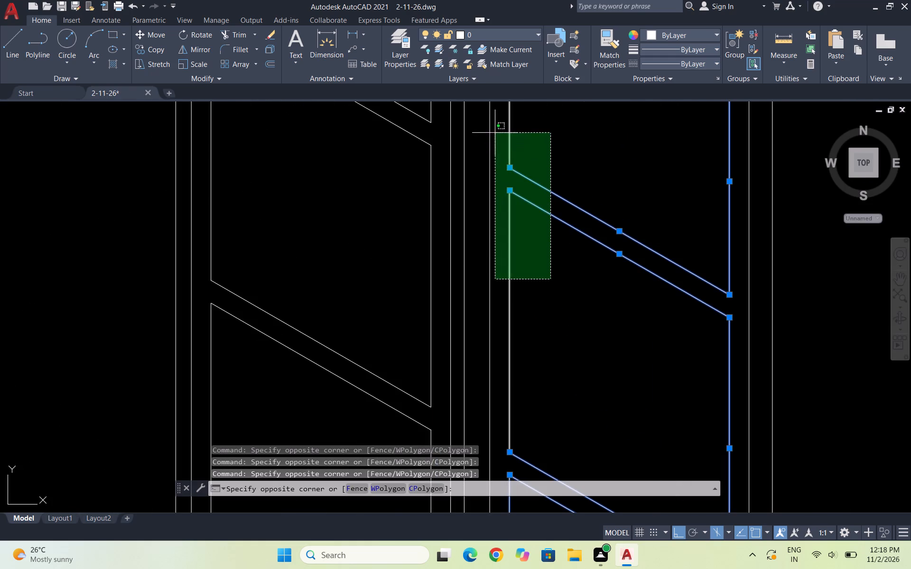
left_click(502, 138)
scroll(531, 224, "down", 4)
scroll(539, 216, "up", 4)
left_click_drag(594, 358, 590, 352)
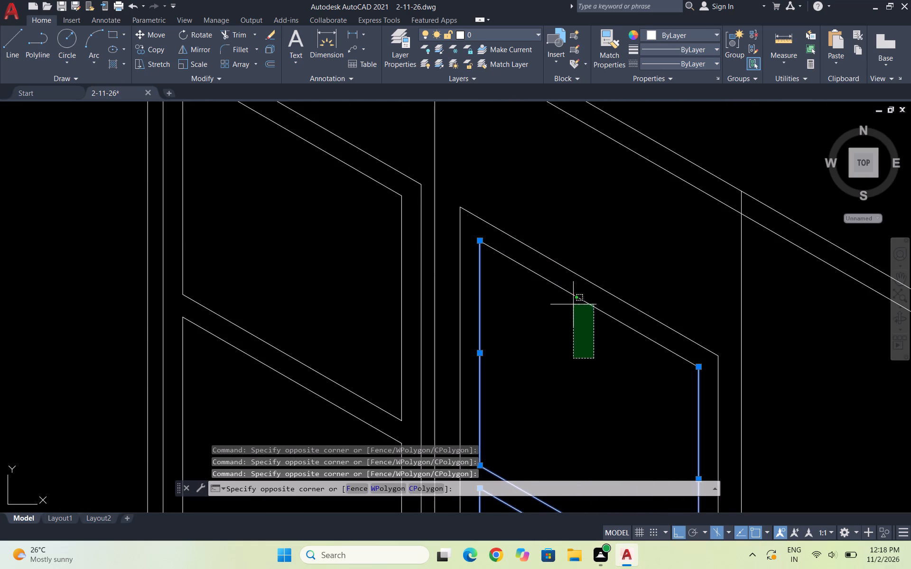
left_click(569, 294)
scroll(587, 257, "down", 3)
scroll(589, 258, "up", 3)
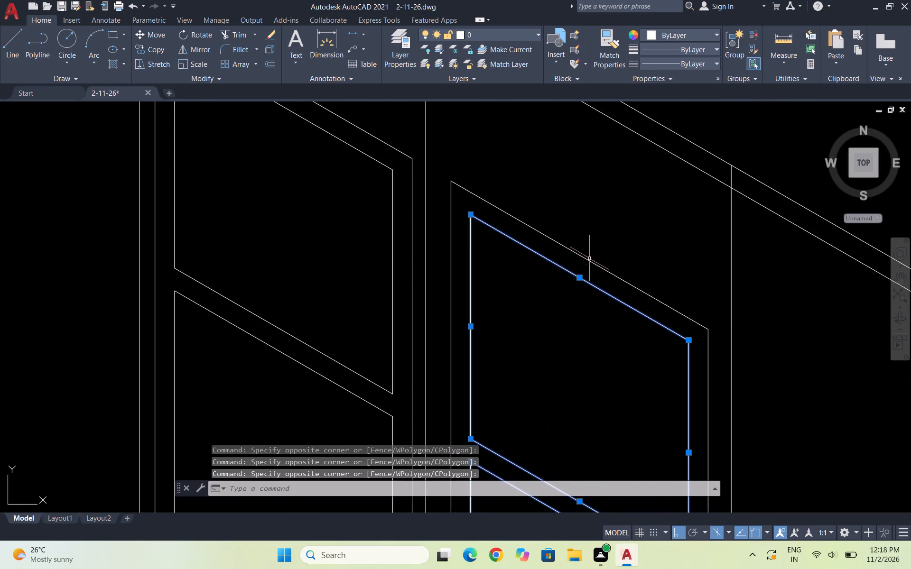
scroll(591, 188, "down", 2)
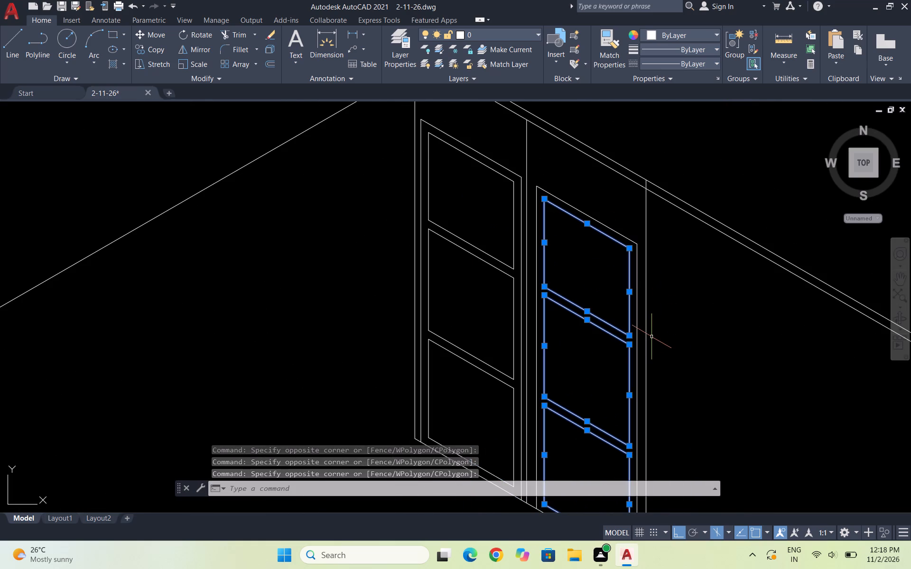
key("m")
key("Return")
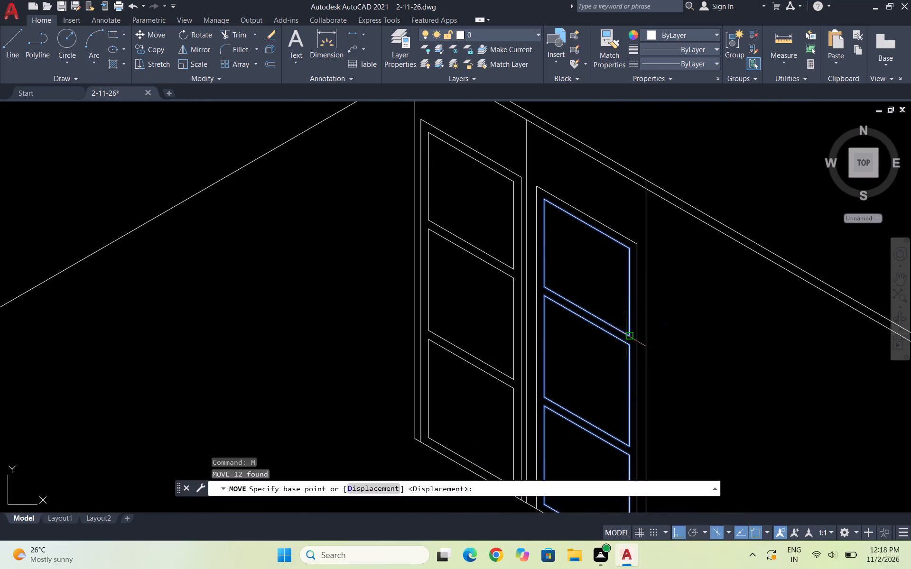
left_click(590, 341)
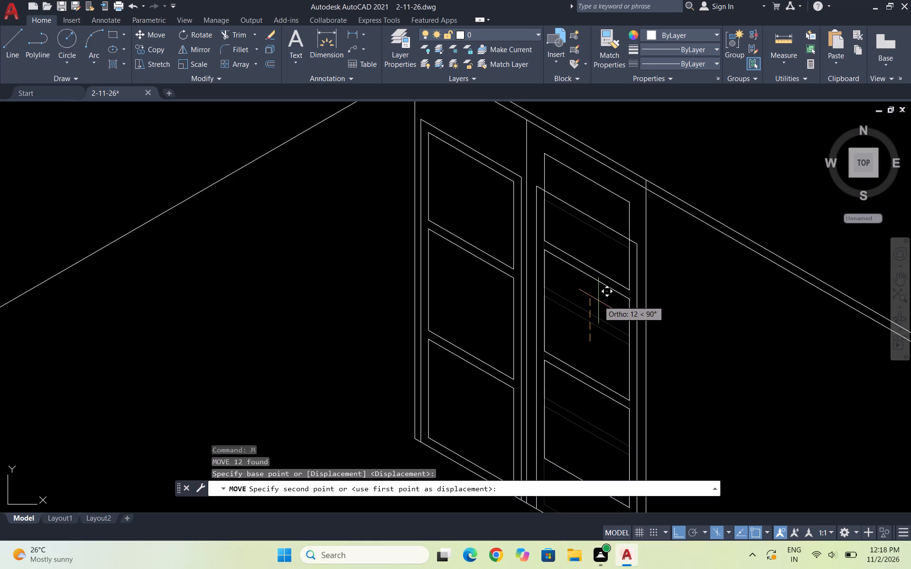
left_click(598, 301)
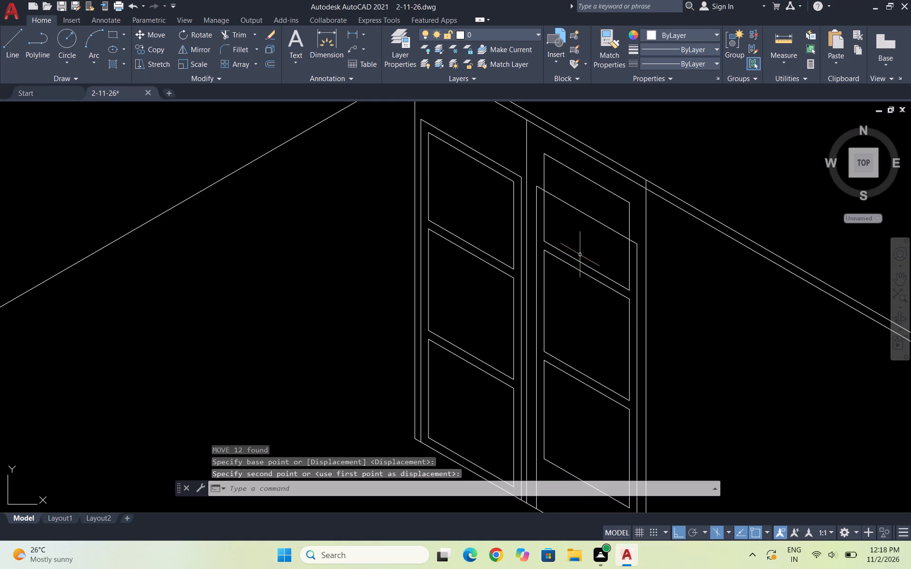
Move the second frame's top sloped edge straight up so it sits just above the raised top panel.
left_click(590, 220)
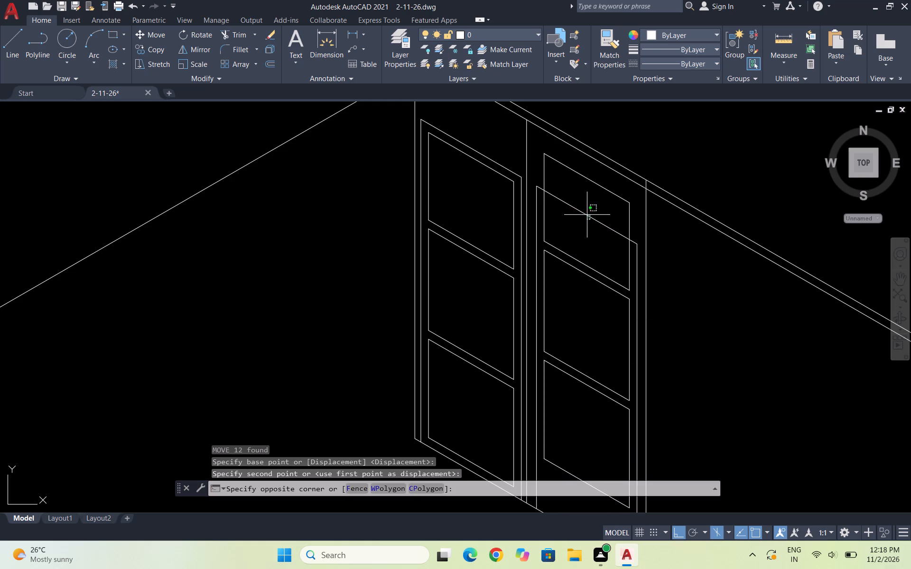
left_click(587, 214)
key("m")
key("Return")
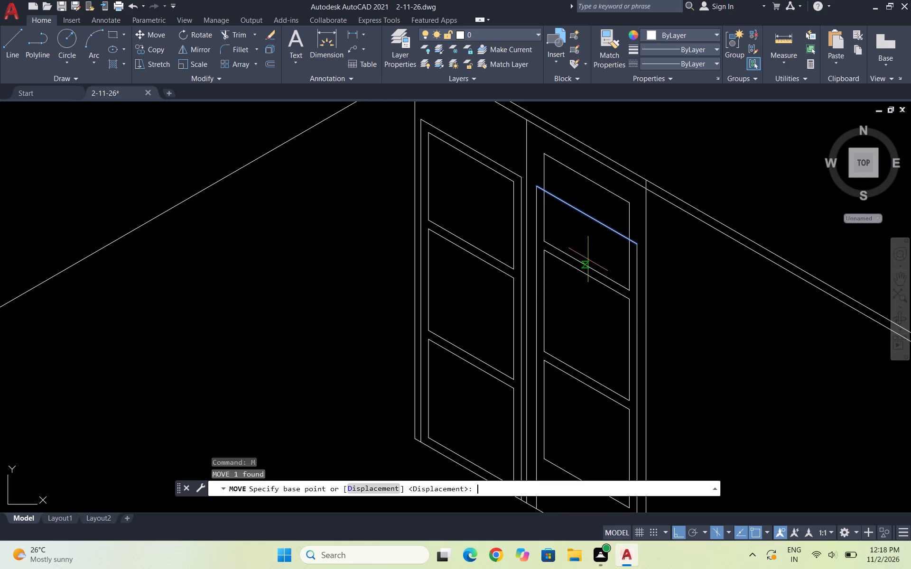
left_click(539, 186)
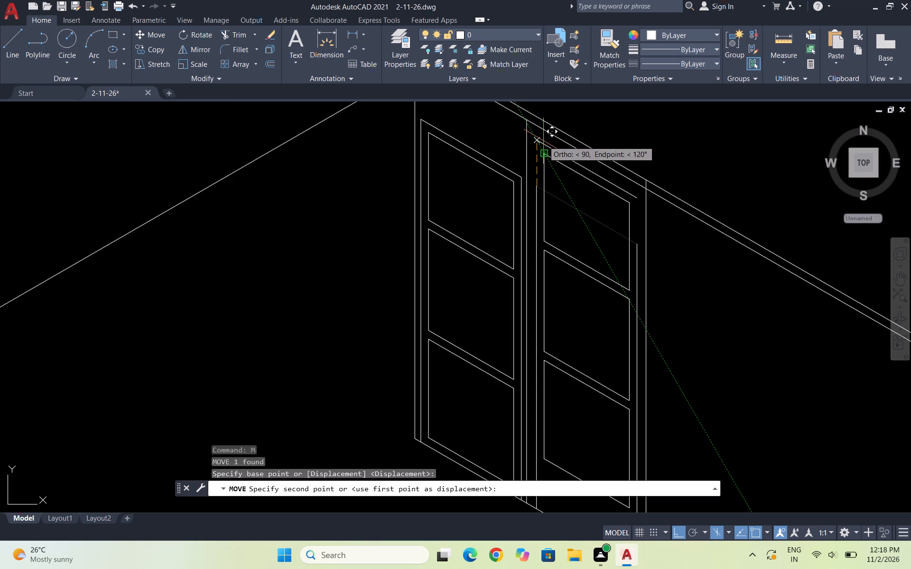
left_click(543, 141)
key("Escape")
key("Escape")
Extend the second frame's two vertical sides up to meet the raised top edge.
type("EX")
key("Return")
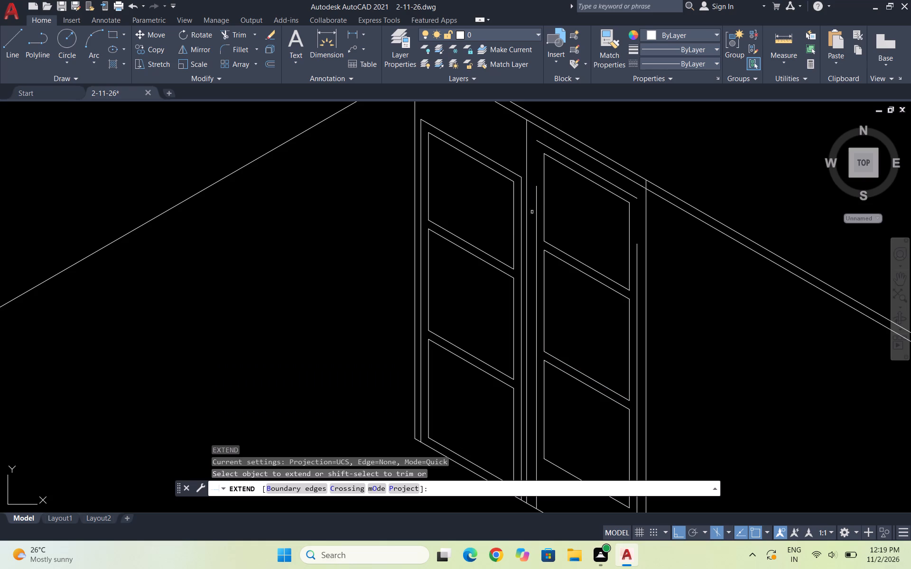
left_click(537, 195)
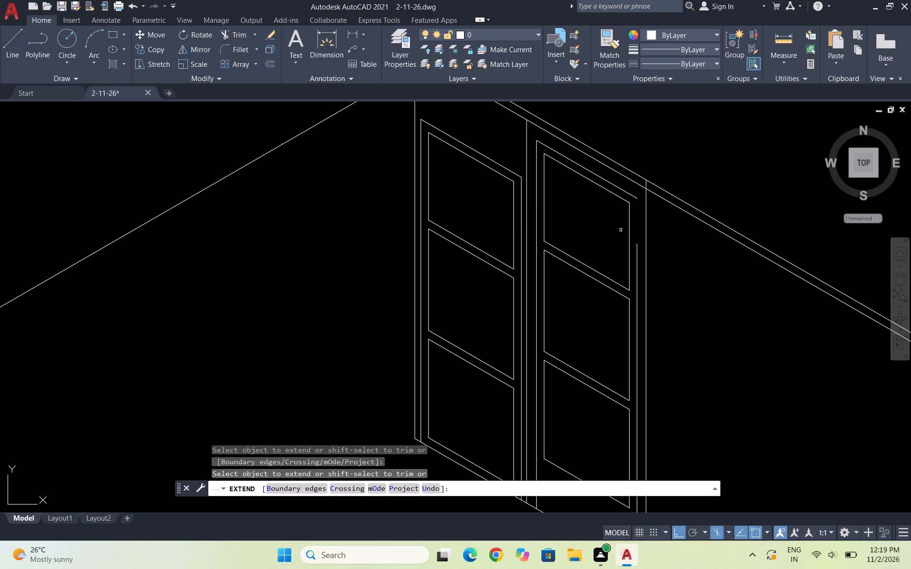
left_click(636, 247)
scroll(601, 166, "down", 3)
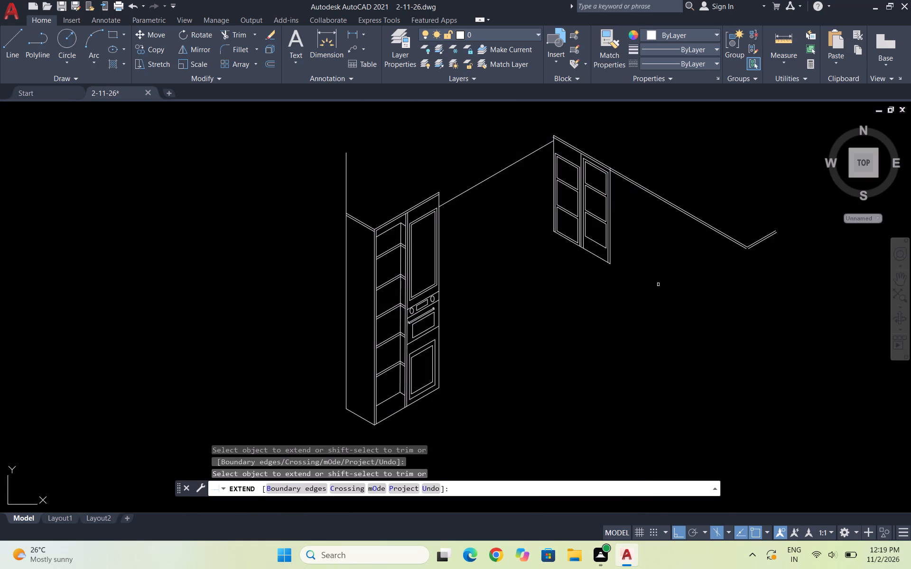
scroll(605, 267, "up", 3)
key("Escape")
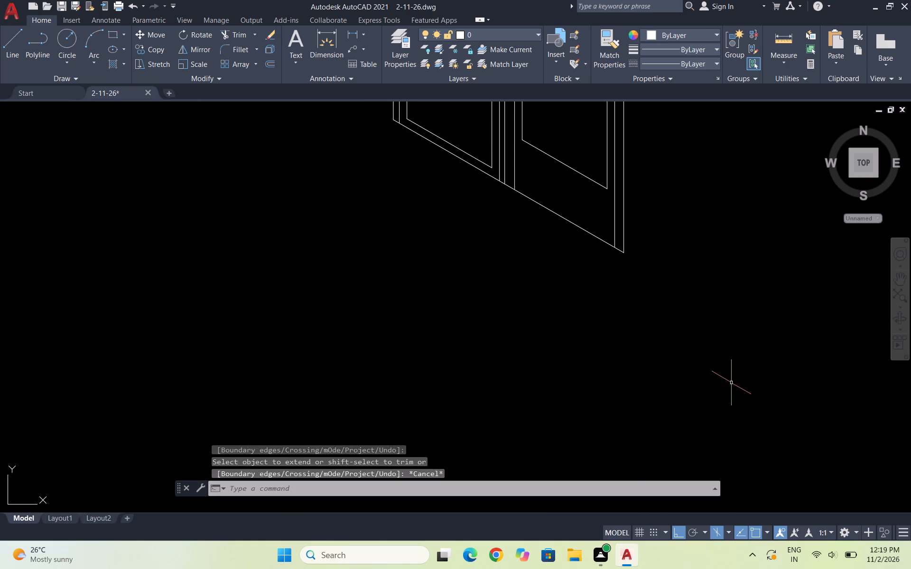
key("Escape")
key("Escape")
key("Escape")
Draw a new bottom edge along 330° just below the second frame's lowest panel, between its two vertical sides.
scroll(572, 426, "down", 2)
scroll(561, 212, "up", 1)
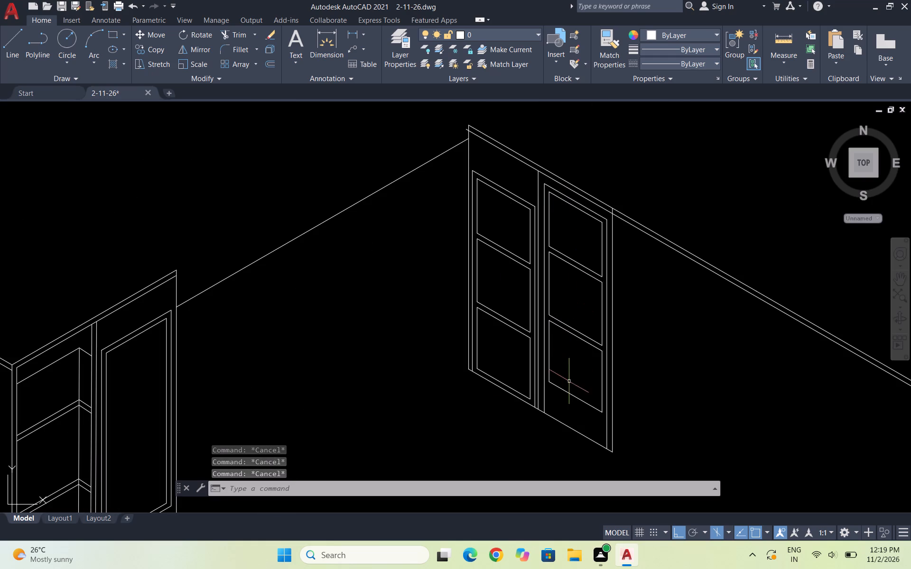
scroll(534, 403, "up", 2)
key("l")
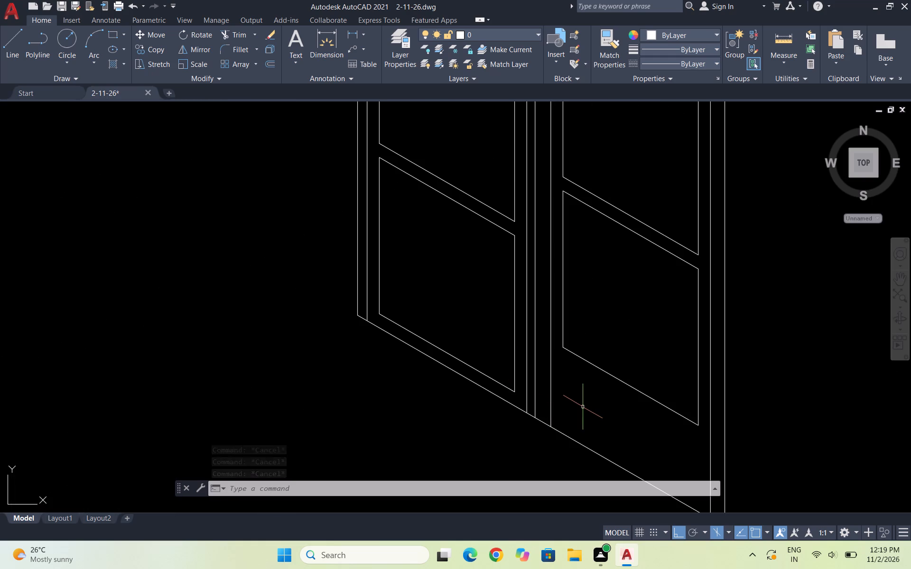
key("Return")
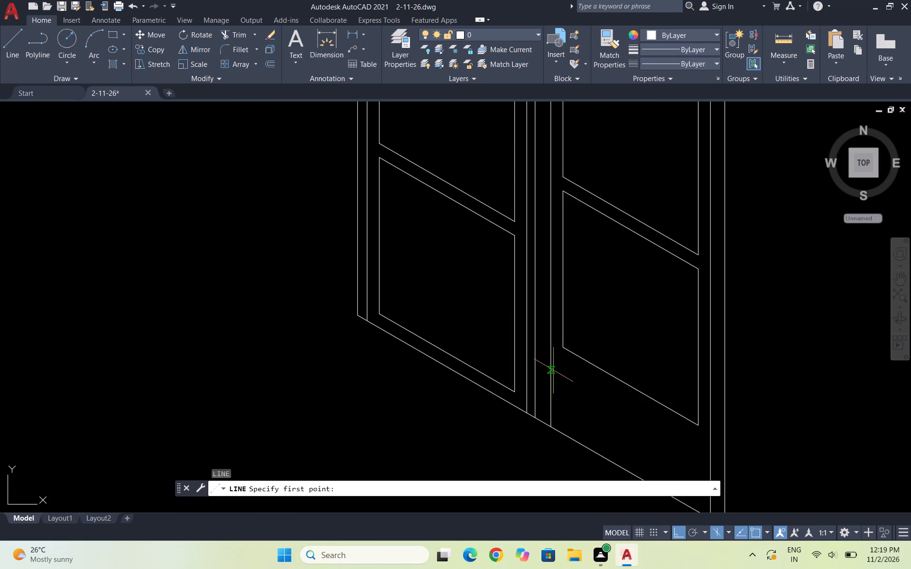
left_click(549, 365)
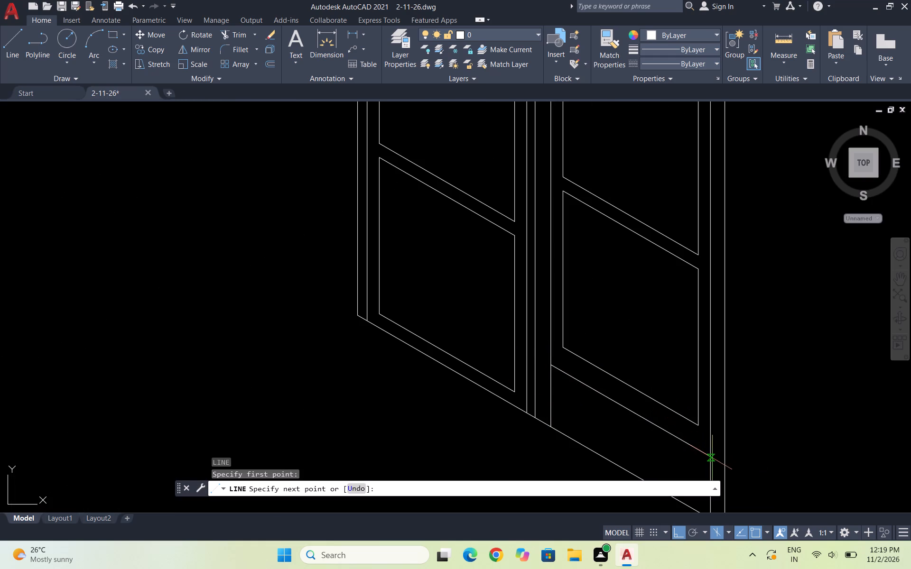
left_click(712, 458)
key("Escape")
Trim away the second frame's two vertical sides below the new bottom edge.
type("TR")
key("Return")
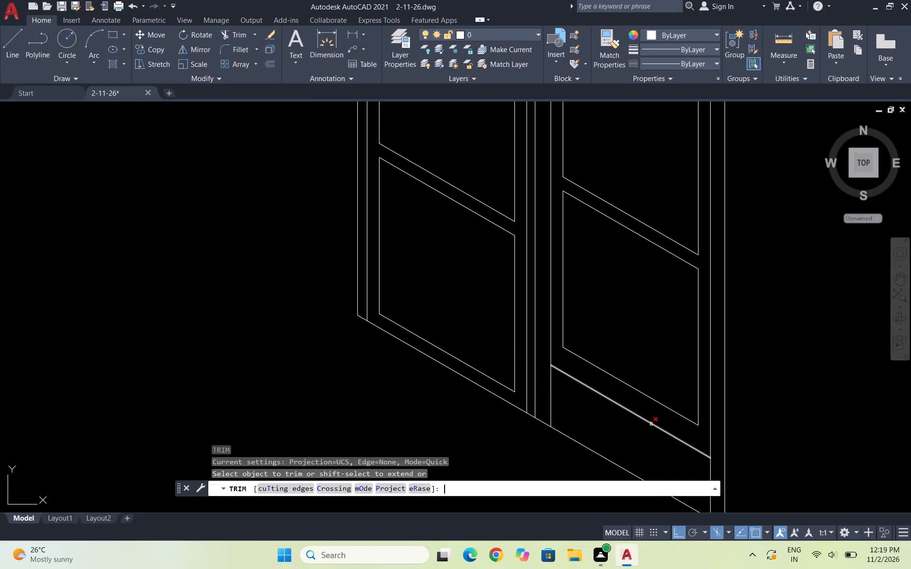
scroll(588, 417, "up", 3)
left_click_drag(416, 316, 427, 319)
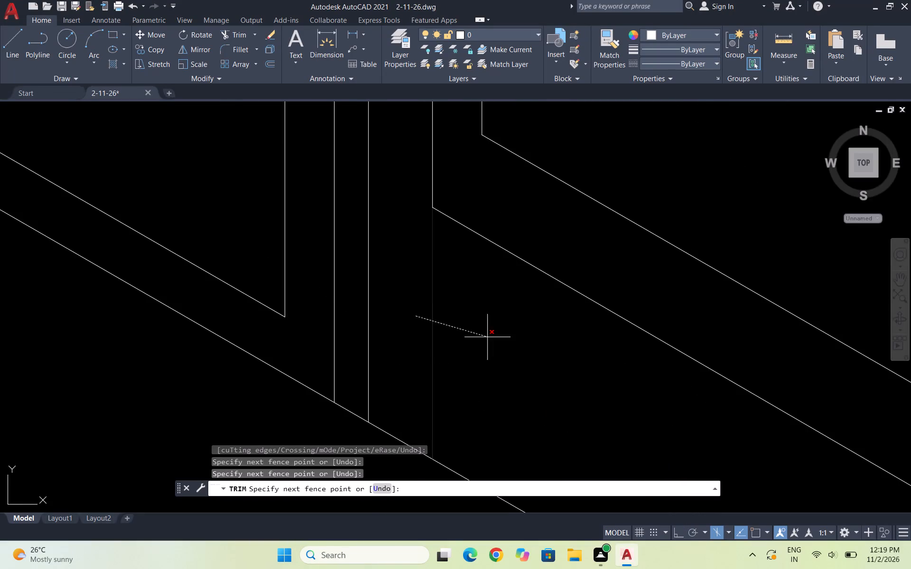
scroll(468, 316, "down", 3)
left_click(623, 399)
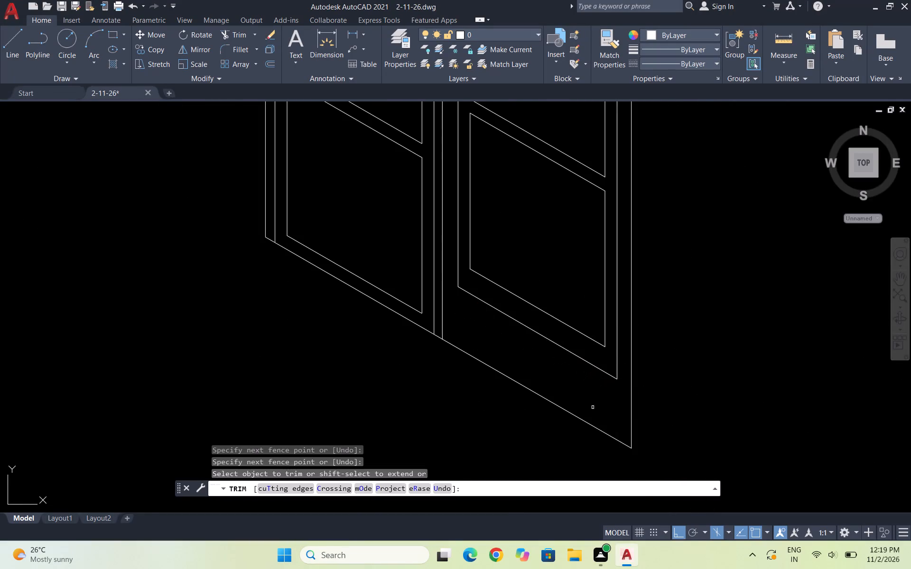
scroll(578, 410, "down", 2)
key("Escape")
key("Escape")
key("Escape")
Select the first frame's twelve inner panel lines and its top edge, leaving out the bottom edge and outer verticals.
scroll(521, 376, "up", 3)
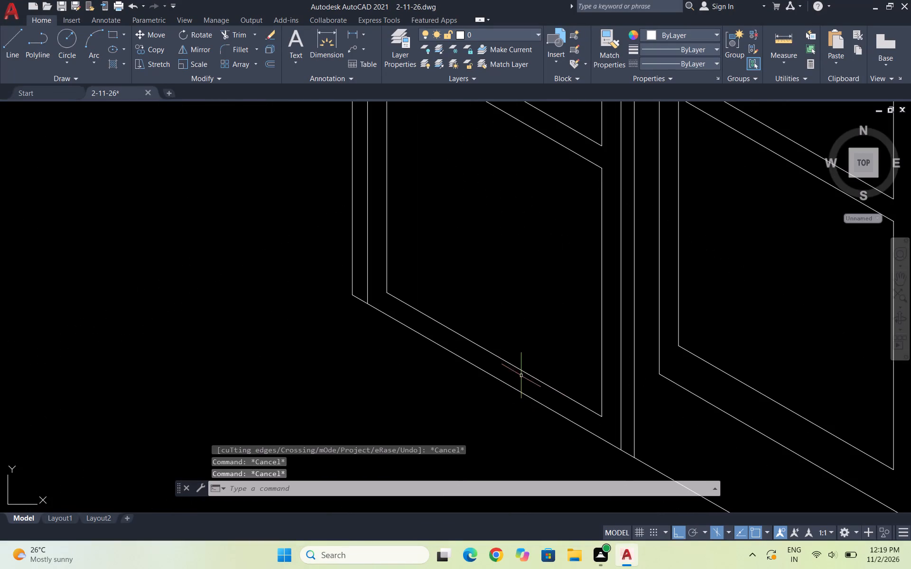
left_click(587, 417)
scroll(570, 384, "down", 2)
scroll(546, 252, "down", 2)
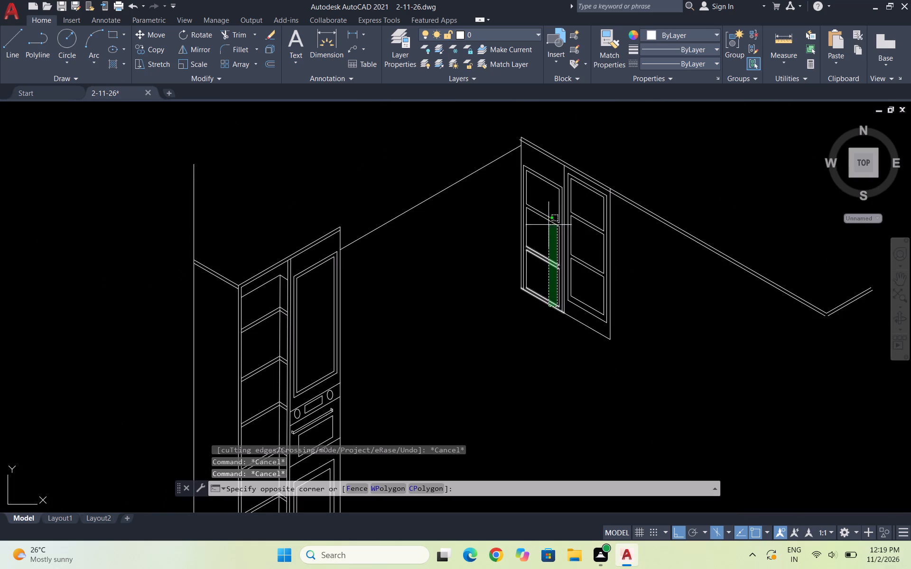
left_click(546, 179)
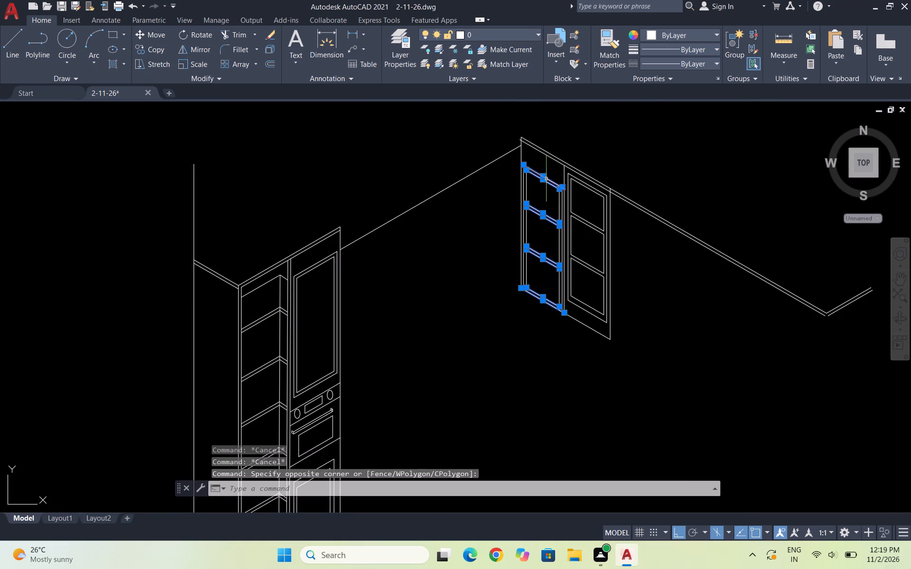
scroll(540, 249, "up", 4)
scroll(557, 231, "down", 3)
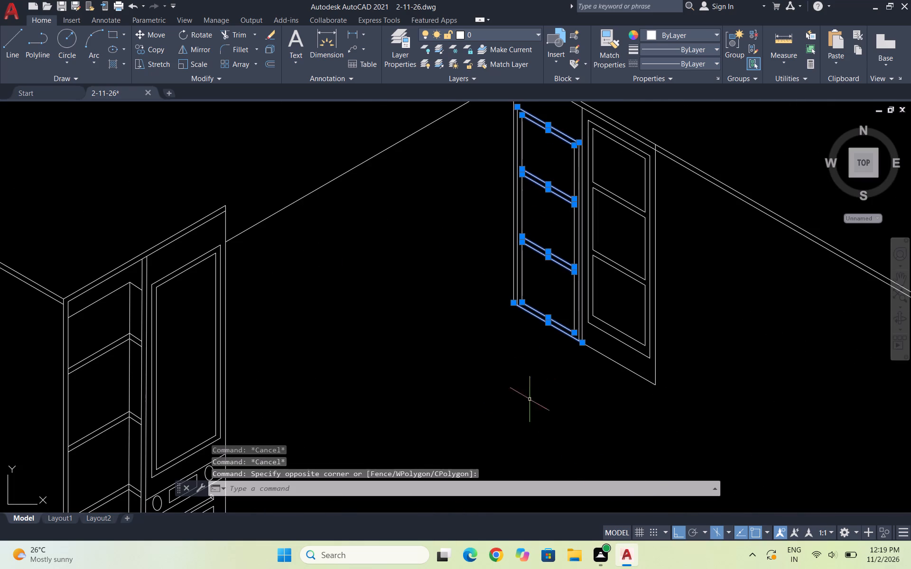
scroll(524, 316, "up", 3)
left_click_drag(548, 330, 548, 323, "shift")
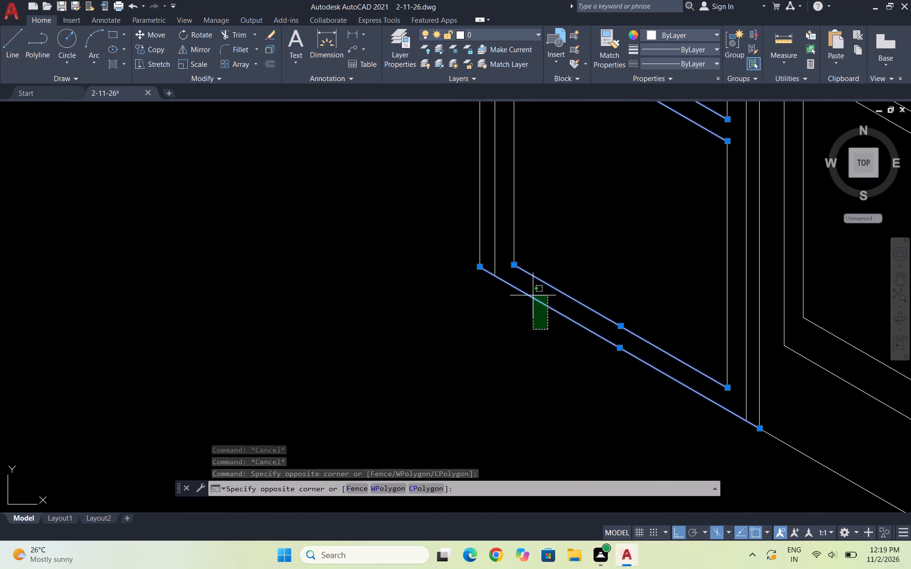
left_click(533, 295, "shift")
scroll(532, 325, "down", 2)
scroll(603, 293, "up", 3)
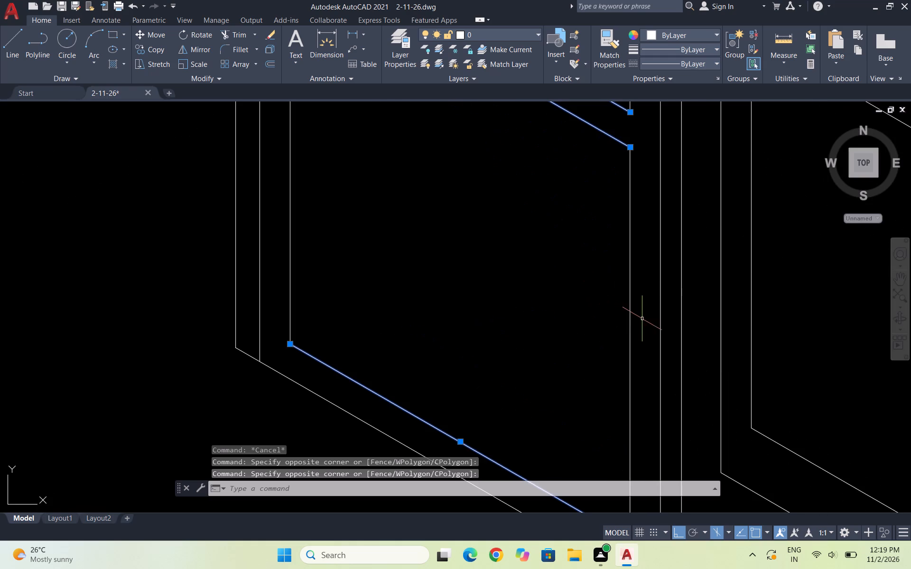
left_click(643, 319)
left_click(612, 312)
scroll(624, 320, "down", 2)
scroll(479, 204, "up", 2)
left_click(555, 231)
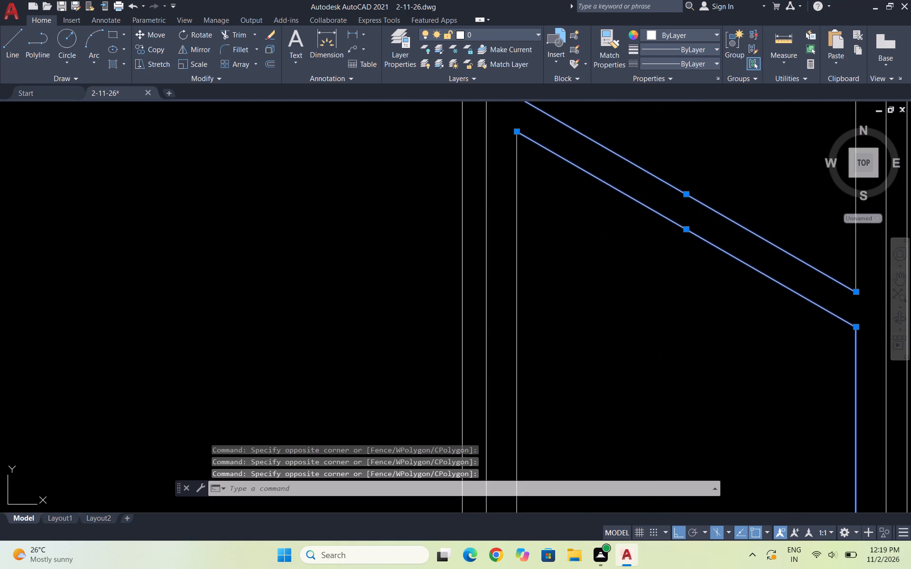
left_click(504, 202)
scroll(530, 252, "down", 4)
scroll(603, 248, "up", 4)
left_click(671, 306)
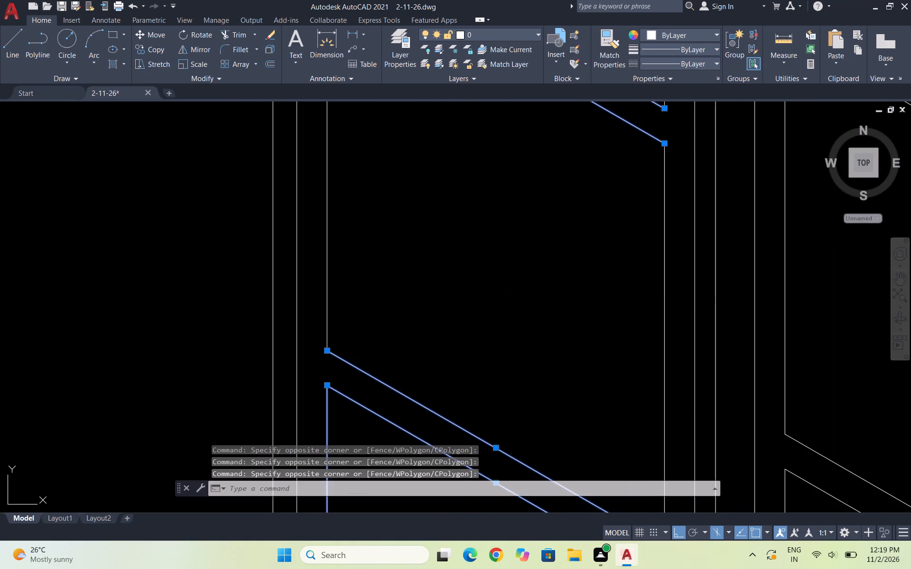
left_click(608, 305)
scroll(627, 322, "down", 3)
scroll(527, 266, "up", 3)
left_click_drag(677, 284, 676, 278)
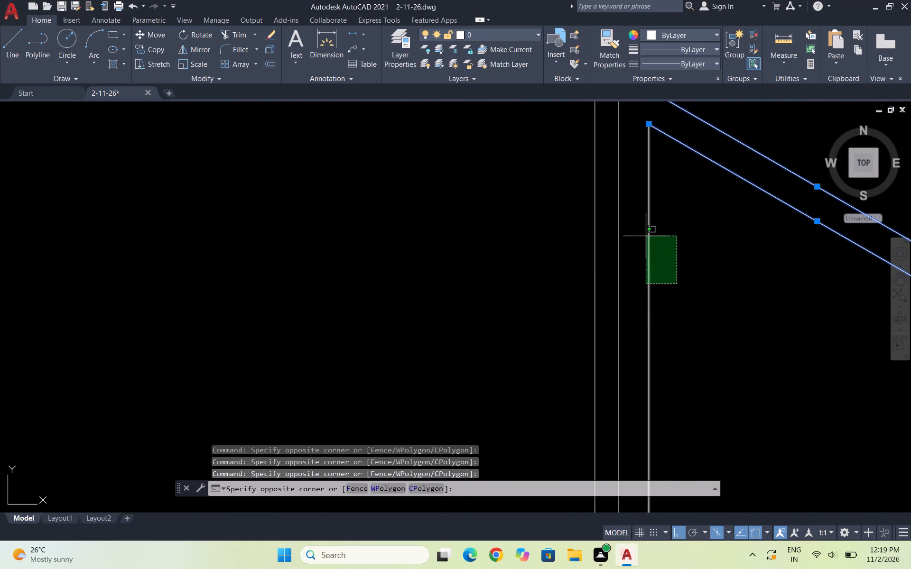
left_click(643, 231)
scroll(640, 255, "down", 4)
scroll(657, 221, "up", 4)
scroll(833, 342, "down", 2)
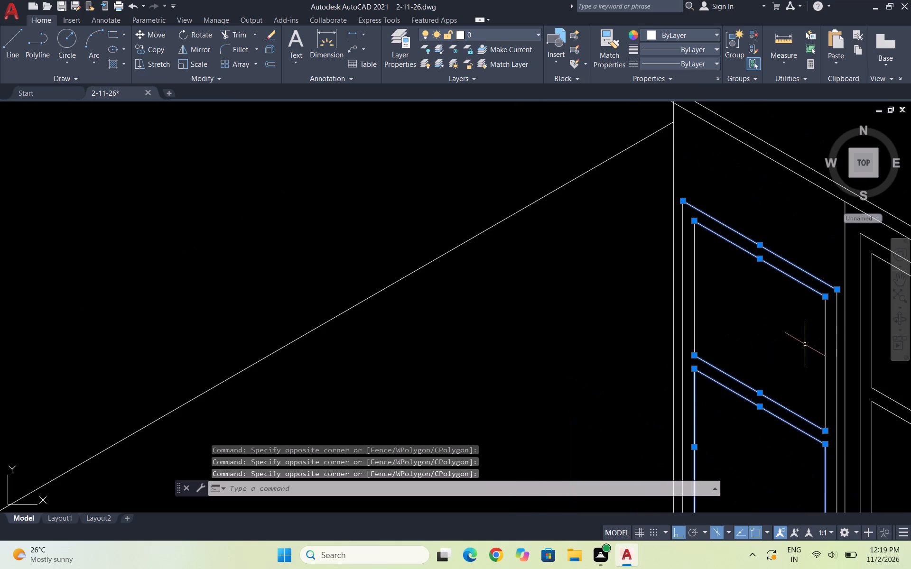
scroll(825, 340, "up", 2)
left_click(841, 335)
left_click(762, 341)
scroll(787, 338, "down", 2)
scroll(682, 285, "up", 3)
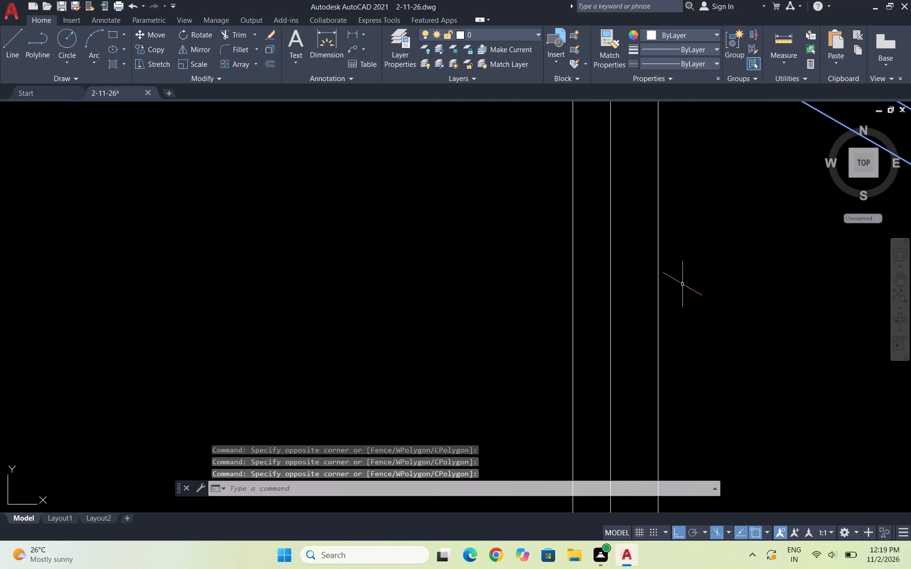
left_click(682, 284)
left_click(651, 249)
scroll(658, 266, "down", 4)
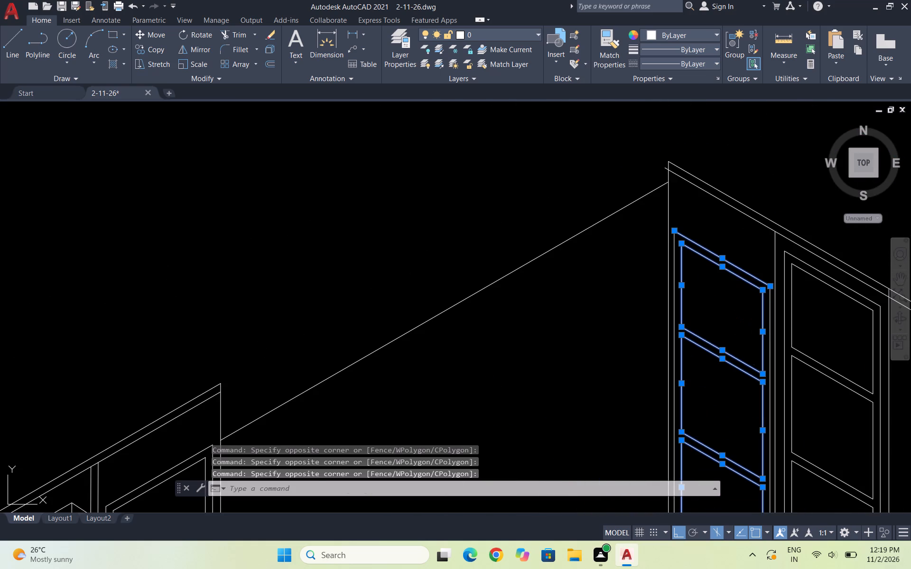
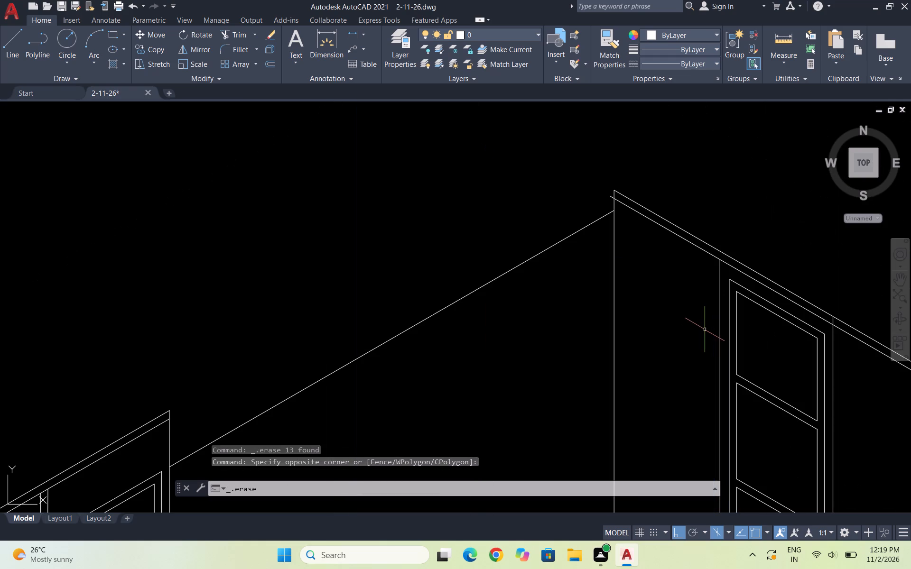
Copy the second narrow bay's complete sixteen-line panel frame about 35 along 150° into the empty first bay.
scroll(735, 300, "down", 4)
scroll(777, 312, "up", 3)
scroll(622, 352, "up", 3)
left_click_drag(702, 434, 699, 427)
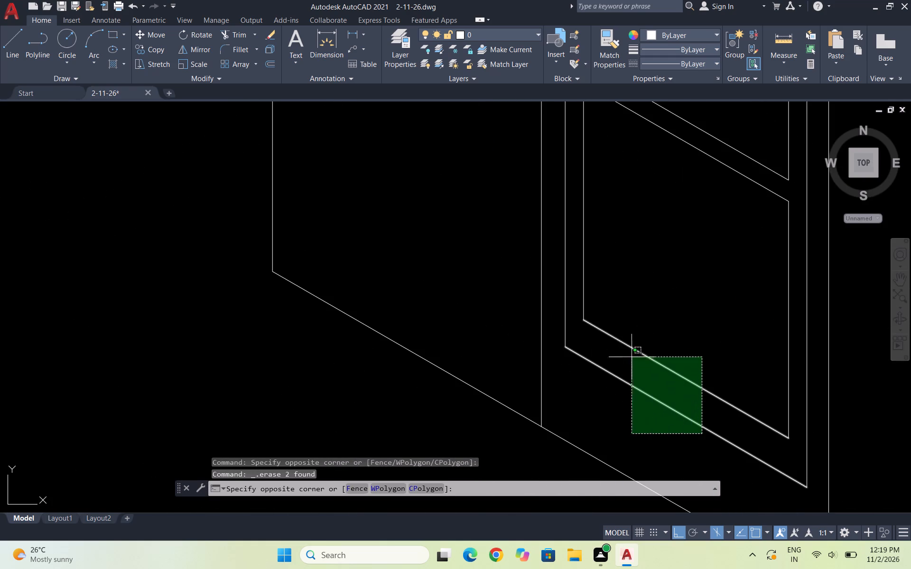
left_click(557, 274)
left_click(817, 349)
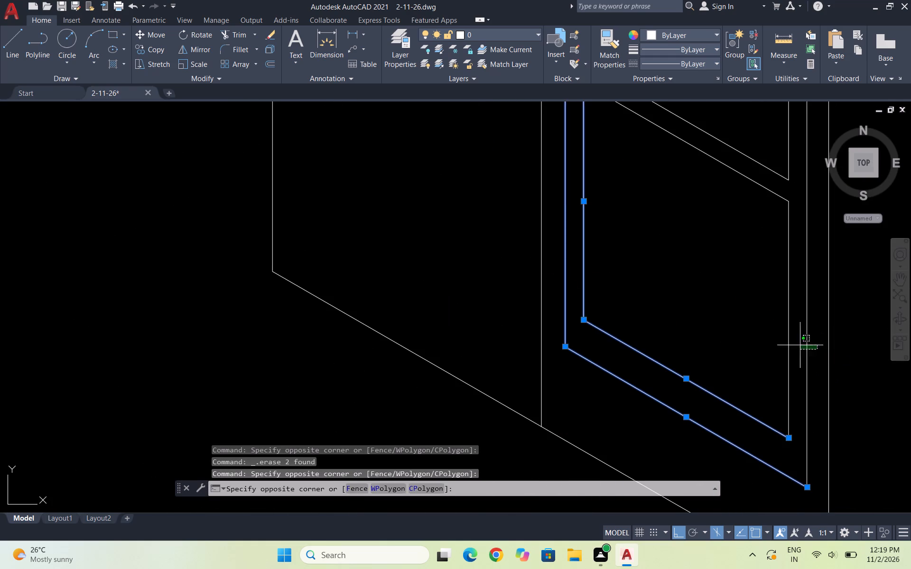
left_click(755, 342)
scroll(756, 356, "down", 2)
left_click_drag(755, 314, 750, 314)
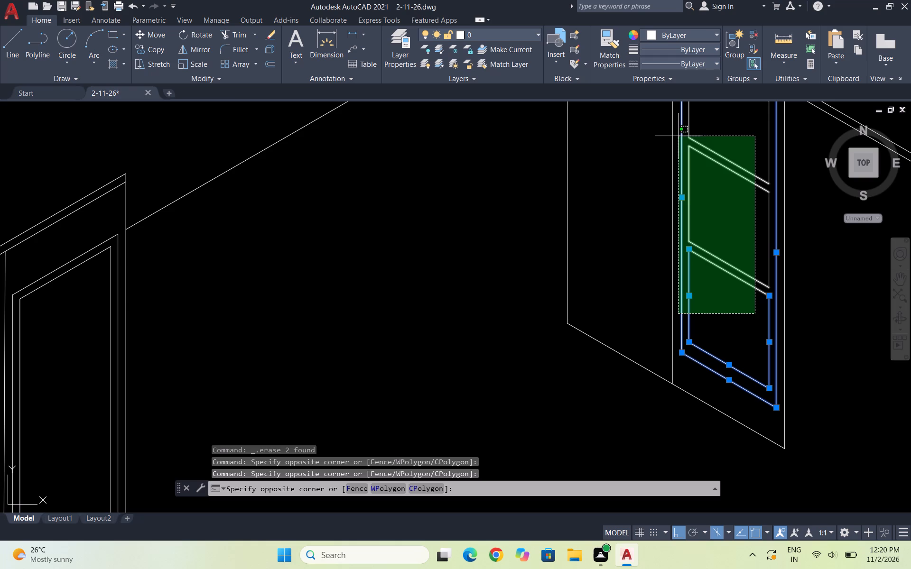
left_click(683, 123)
scroll(760, 138, "up", 2)
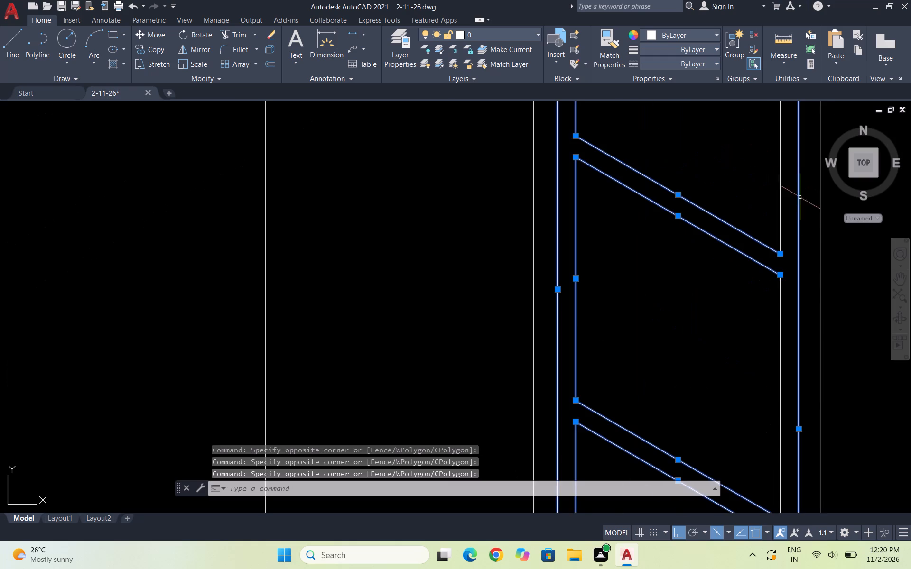
left_click(793, 310)
left_click(739, 217)
scroll(734, 294, "down", 3)
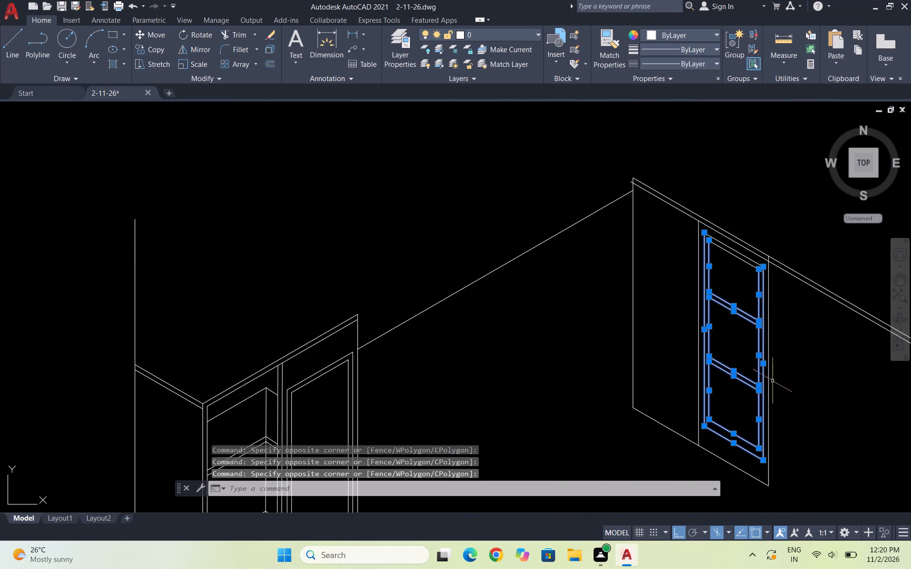
scroll(752, 260, "up", 3)
left_click(751, 323)
left_click(697, 231)
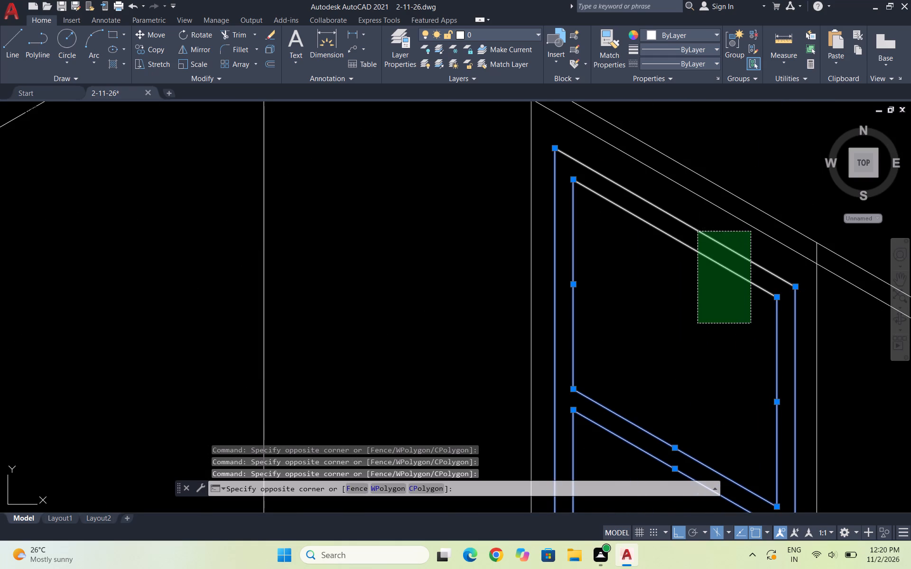
scroll(725, 271, "down", 4)
scroll(757, 356, "up", 2)
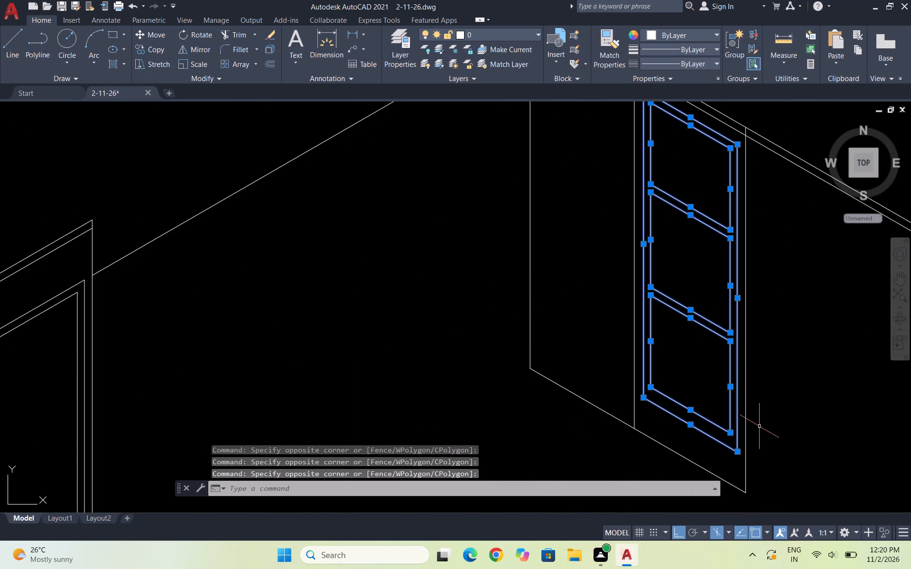
type("CO")
key("Return")
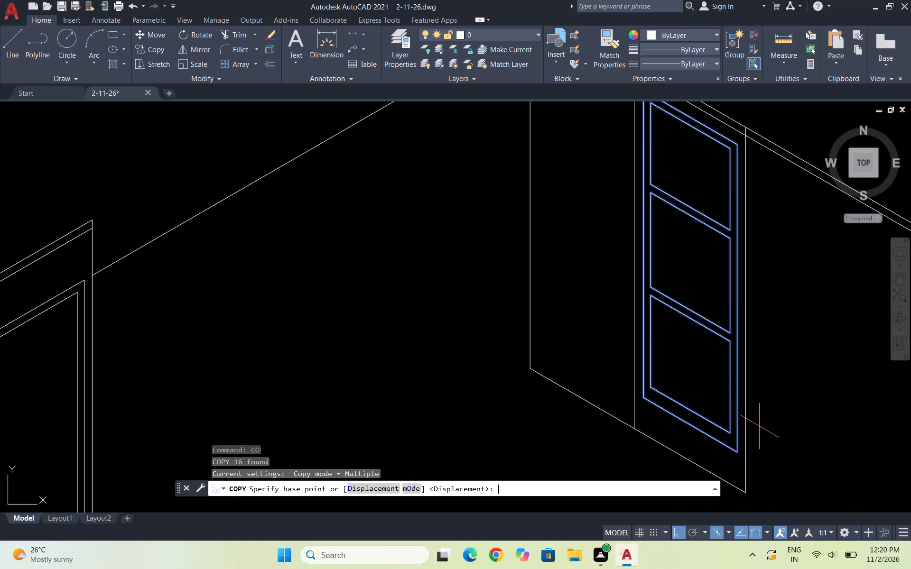
scroll(745, 262, "down", 1)
scroll(714, 169, "up", 3)
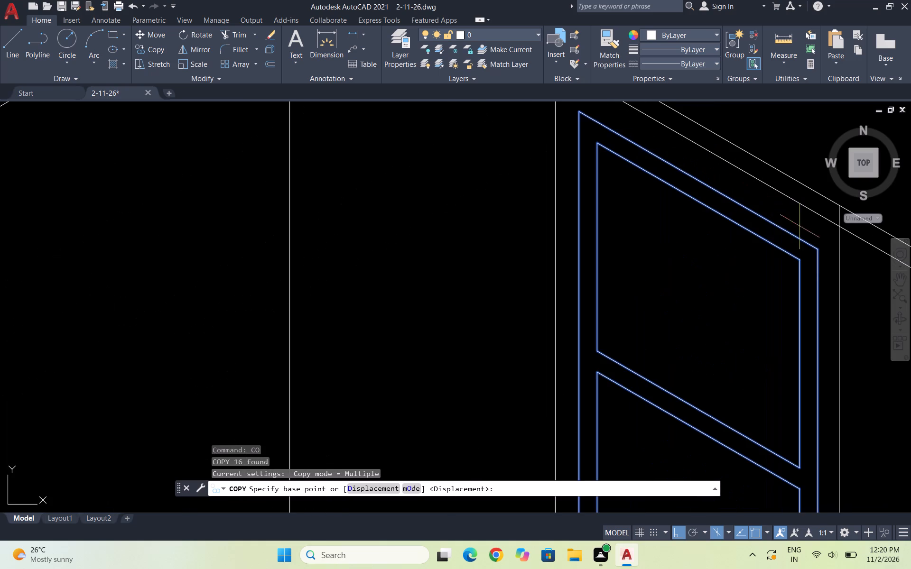
left_click(819, 250)
scroll(817, 250, "down", 1)
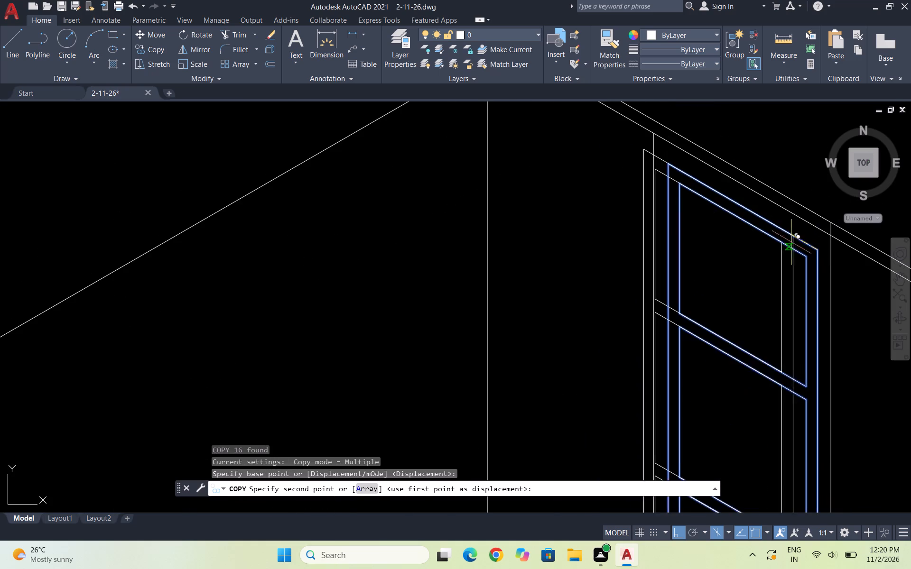
scroll(683, 174, "down", 2)
scroll(664, 171, "up", 3)
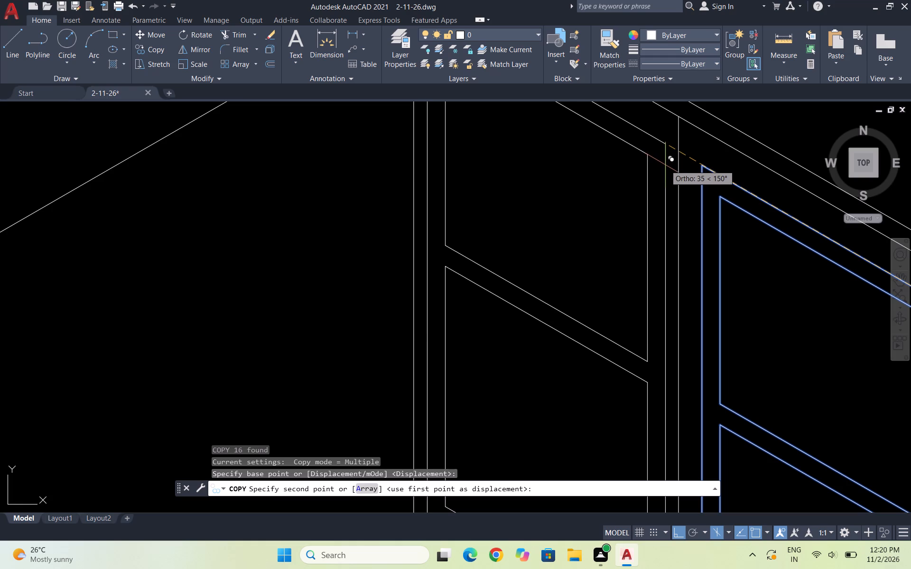
left_click(665, 165)
scroll(698, 195, "down", 3)
key("Escape")
key("Escape")
key("Escape")
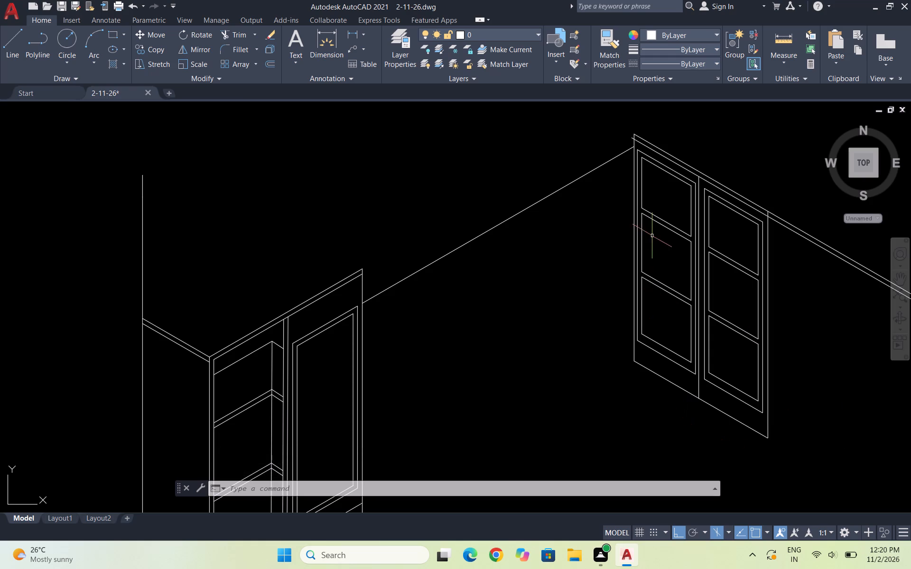
Trim the stub of the lower top line that overshoots the first bay's outer vertical at the corner.
type("TR")
key("Return")
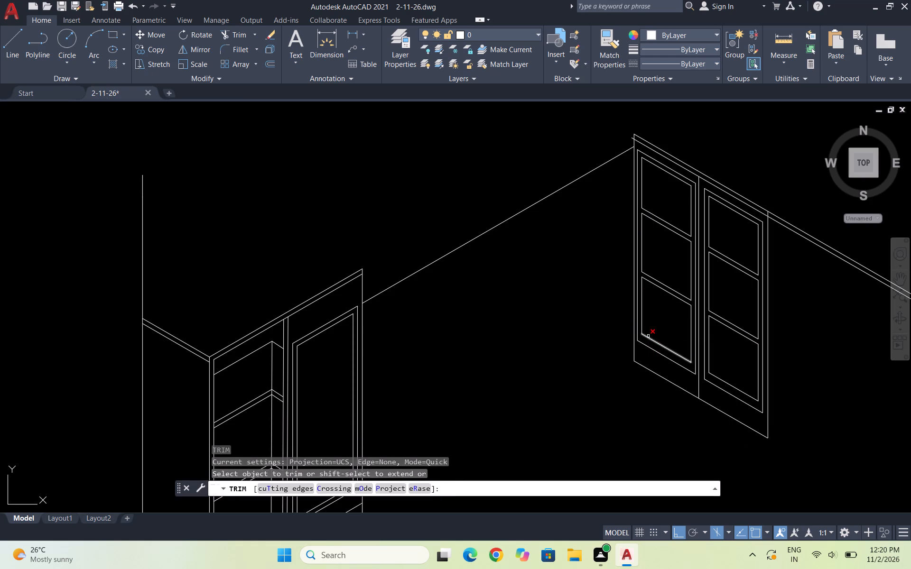
scroll(609, 123, "up", 4)
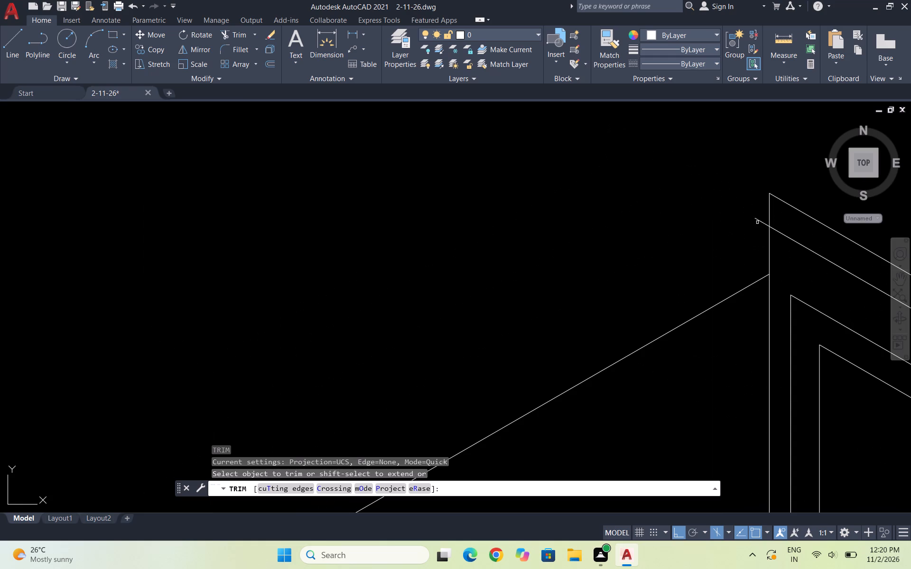
left_click(757, 222)
left_click(755, 203)
scroll(671, 188, "down", 4)
key("Escape")
key("Escape")
key("Escape")
key("Escape")
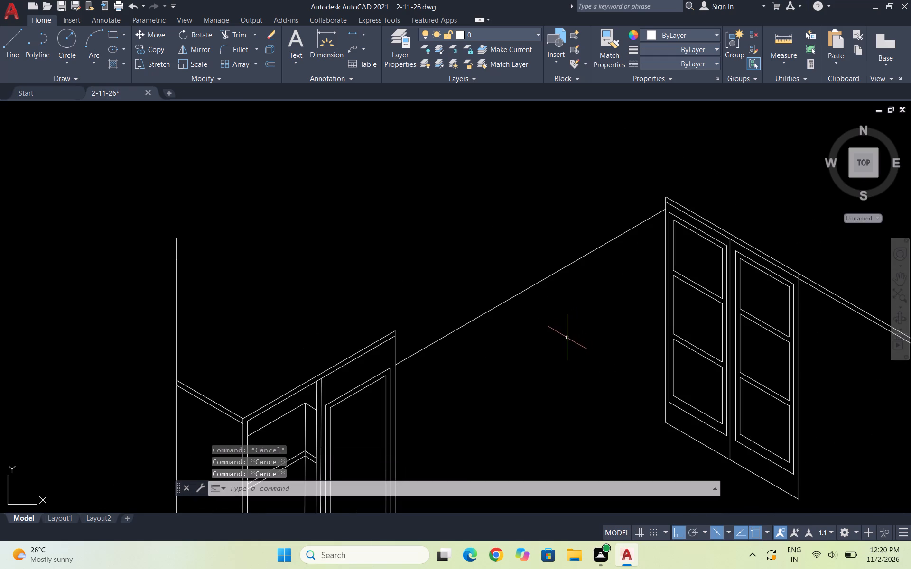
key("Escape")
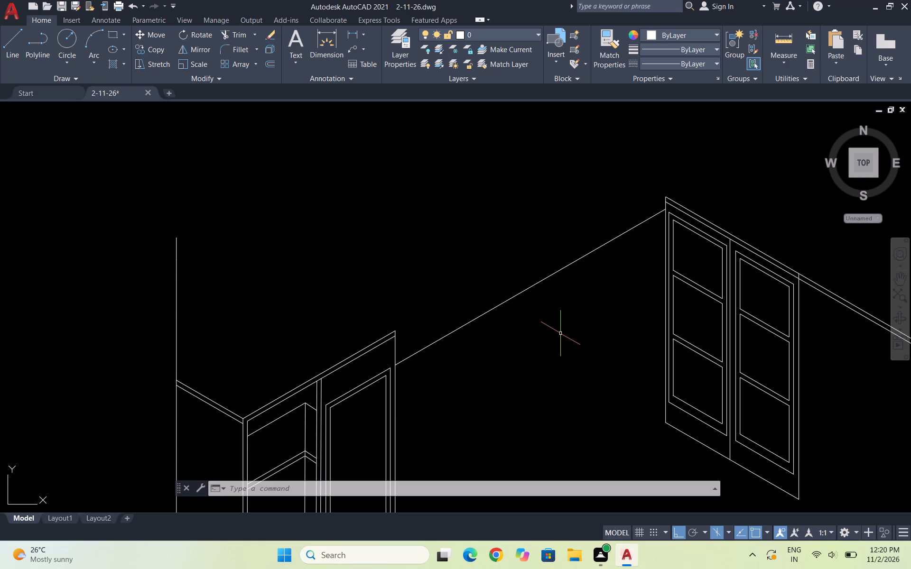
Draw the cabinet's side outline from the second bay's lower outer corner, about 27 along 30°, and up to the lower long top line.
key("l")
key("Return")
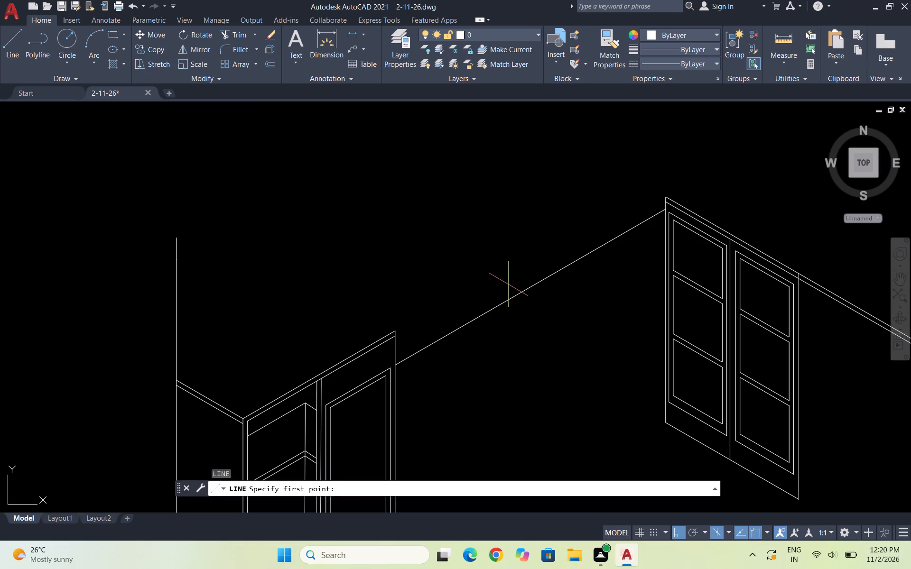
scroll(479, 277, "down", 3)
scroll(533, 302, "up", 3)
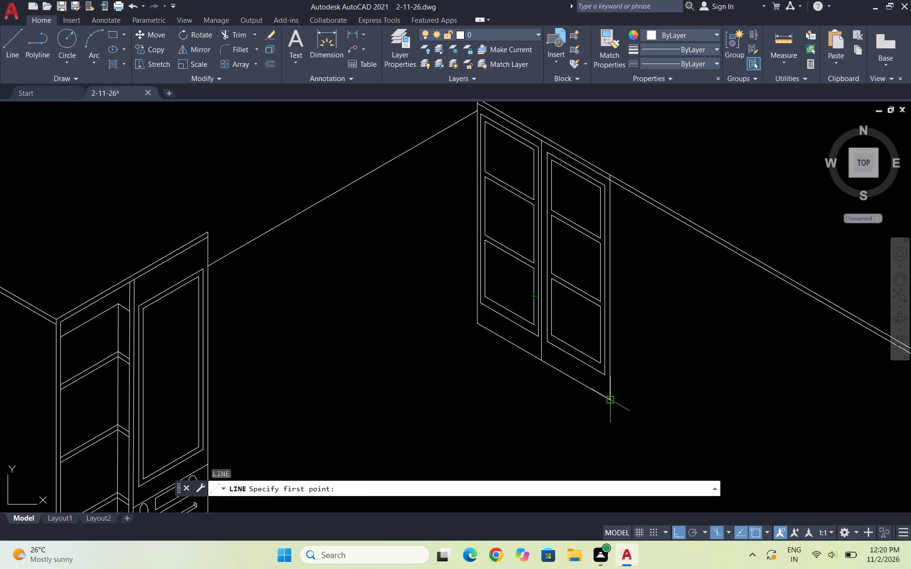
left_click(613, 402)
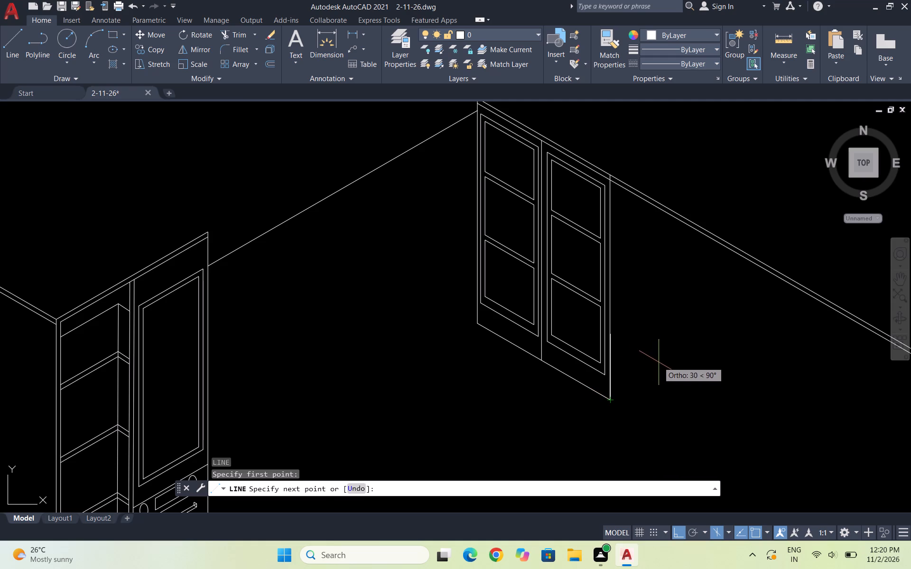
key("F5")
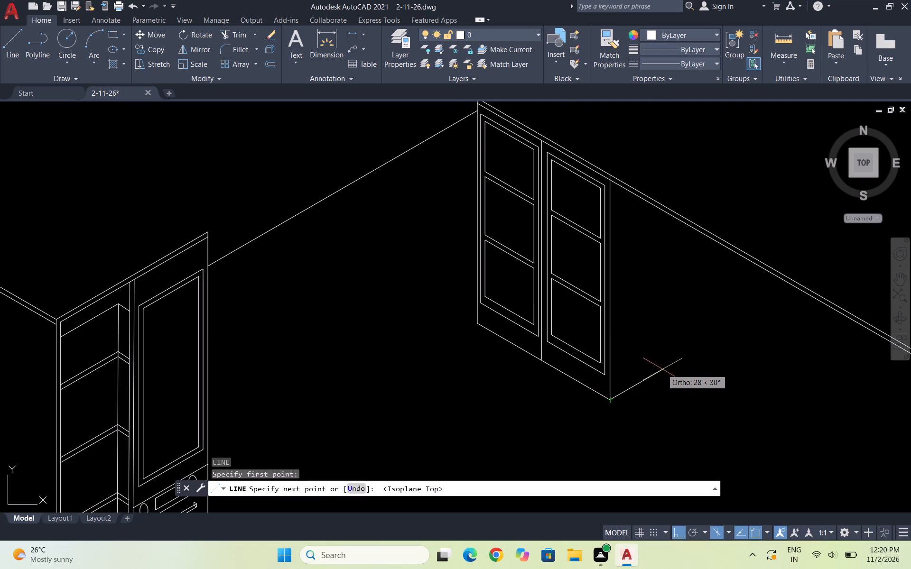
scroll(664, 370, "up", 1)
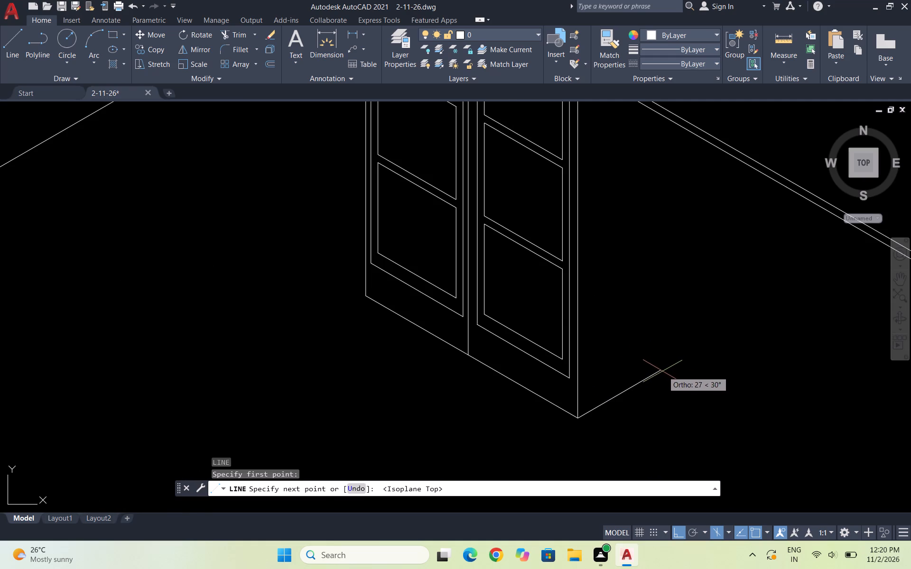
left_click(661, 372)
scroll(679, 172, "down", 1)
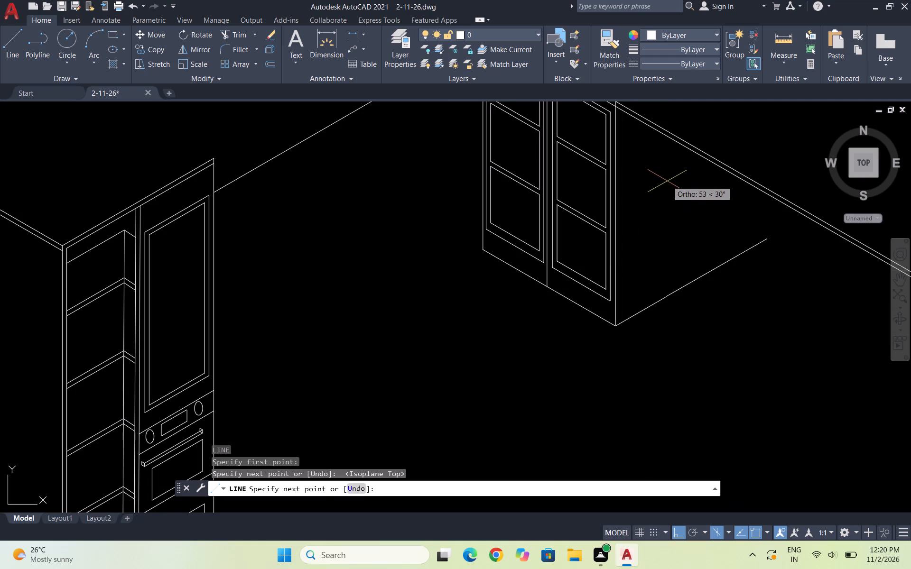
key("F5")
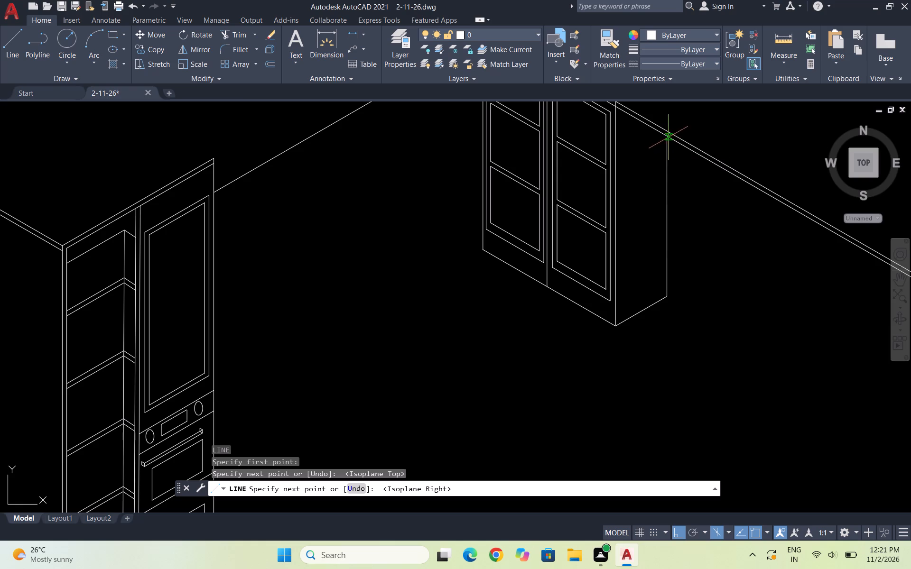
left_click_drag(668, 138, 660, 240)
key("Escape")
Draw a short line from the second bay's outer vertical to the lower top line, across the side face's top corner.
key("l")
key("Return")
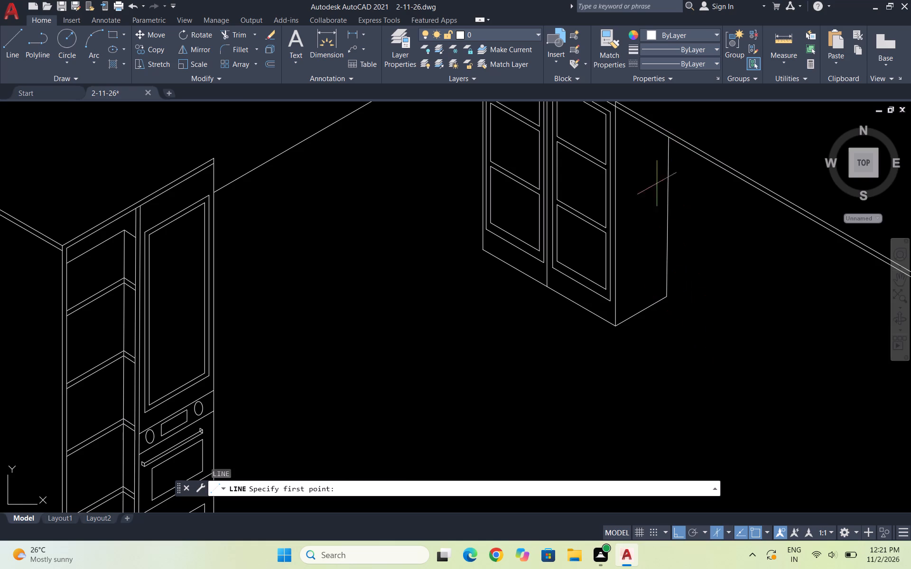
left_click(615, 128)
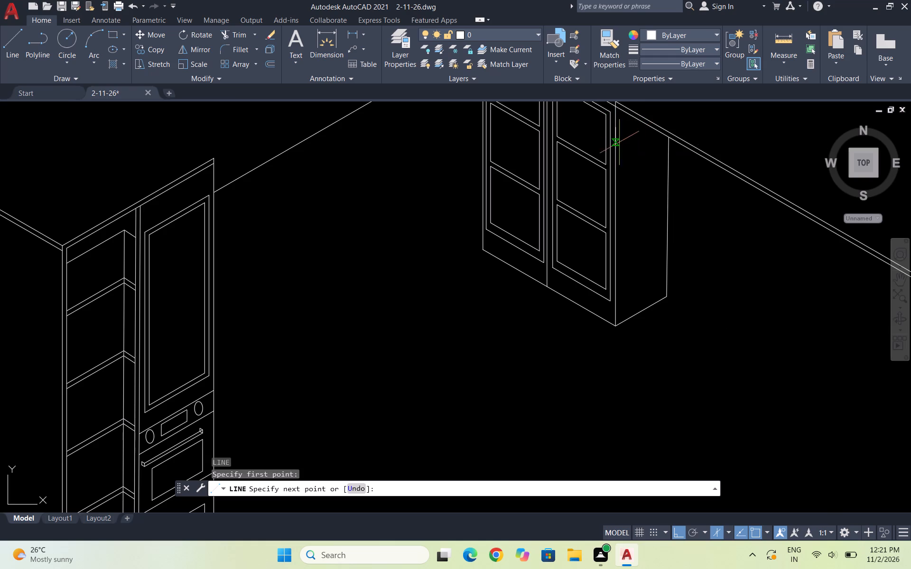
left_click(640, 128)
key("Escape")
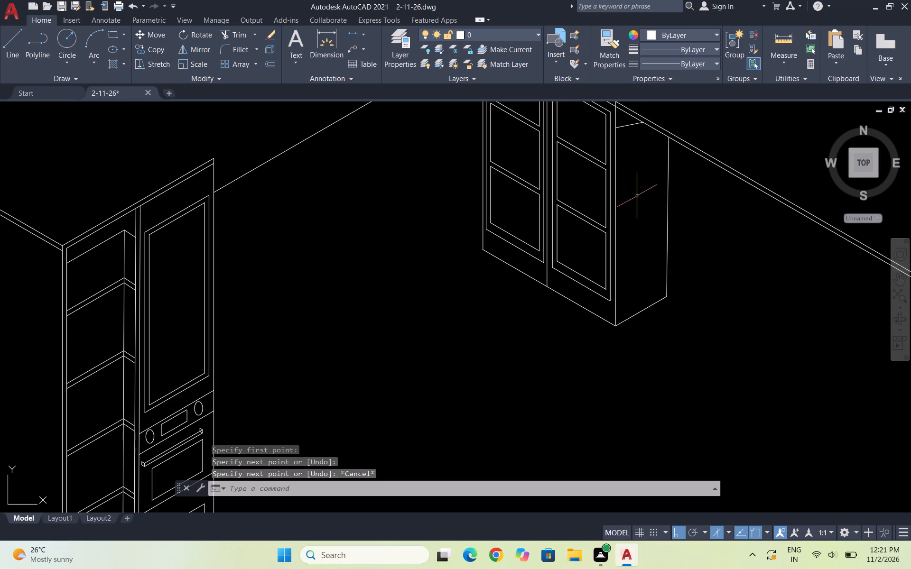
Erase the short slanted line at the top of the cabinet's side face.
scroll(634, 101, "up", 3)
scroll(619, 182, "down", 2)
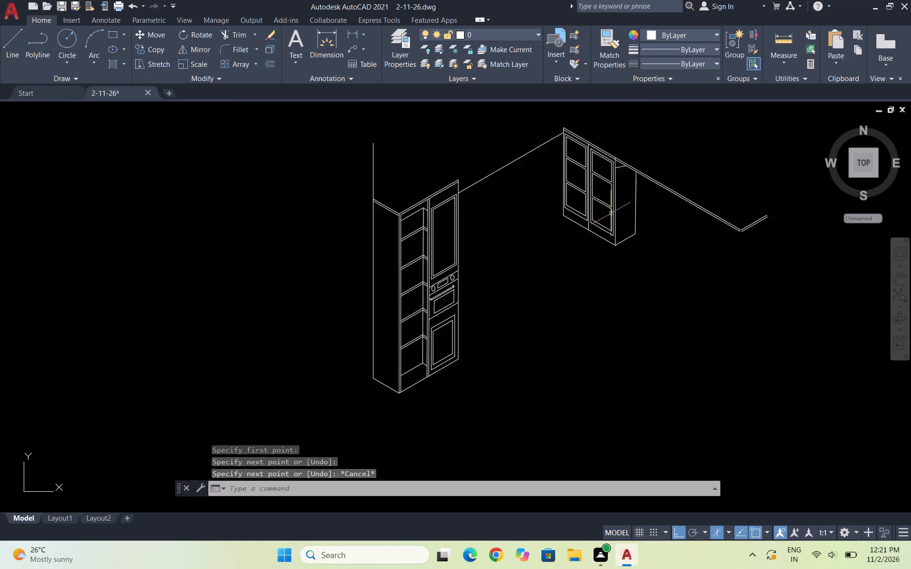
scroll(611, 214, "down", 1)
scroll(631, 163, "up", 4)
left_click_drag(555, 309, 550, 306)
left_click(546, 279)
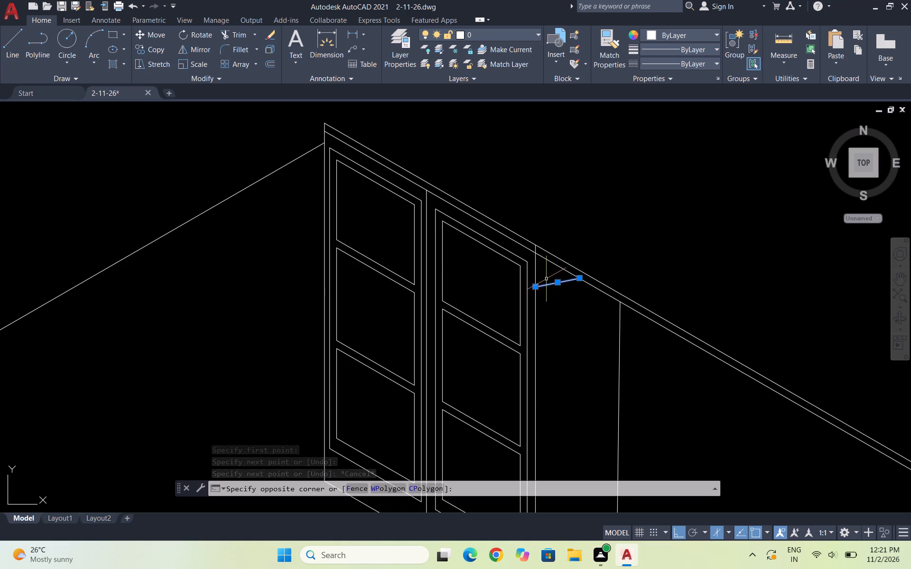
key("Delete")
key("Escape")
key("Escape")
Draw a short line rising at roughly 30° from the top of the second bay's outer vertical to the lower top line.
key("l")
key("Return")
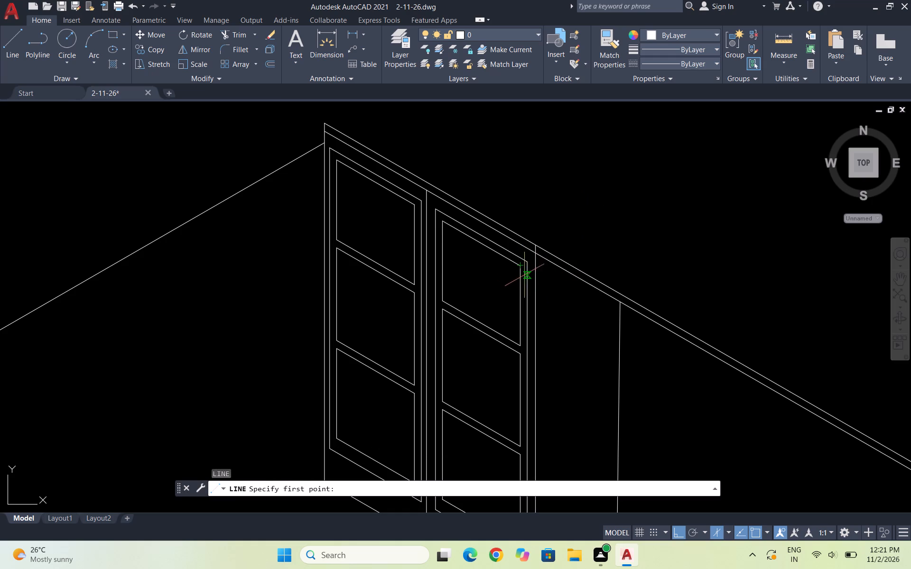
left_click(536, 274)
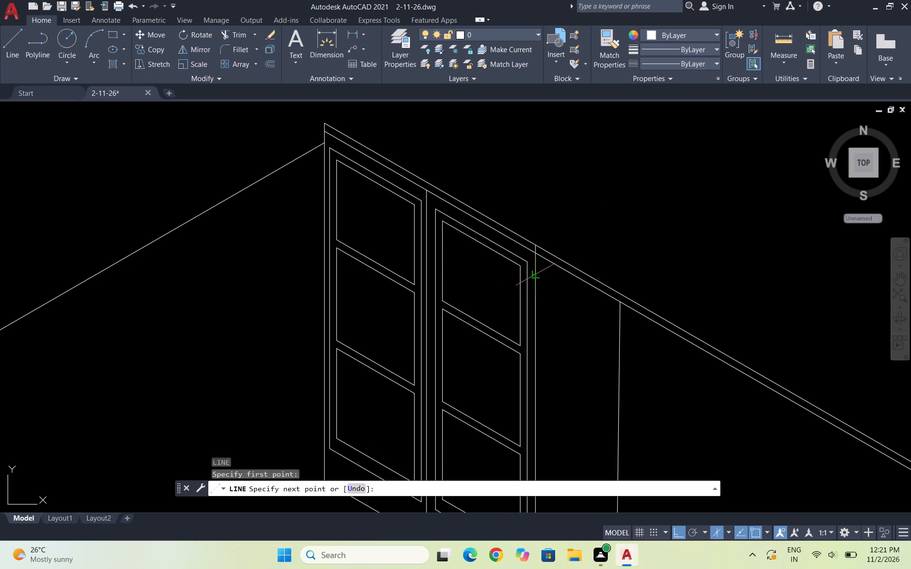
scroll(539, 274, "up", 4)
left_click(636, 212)
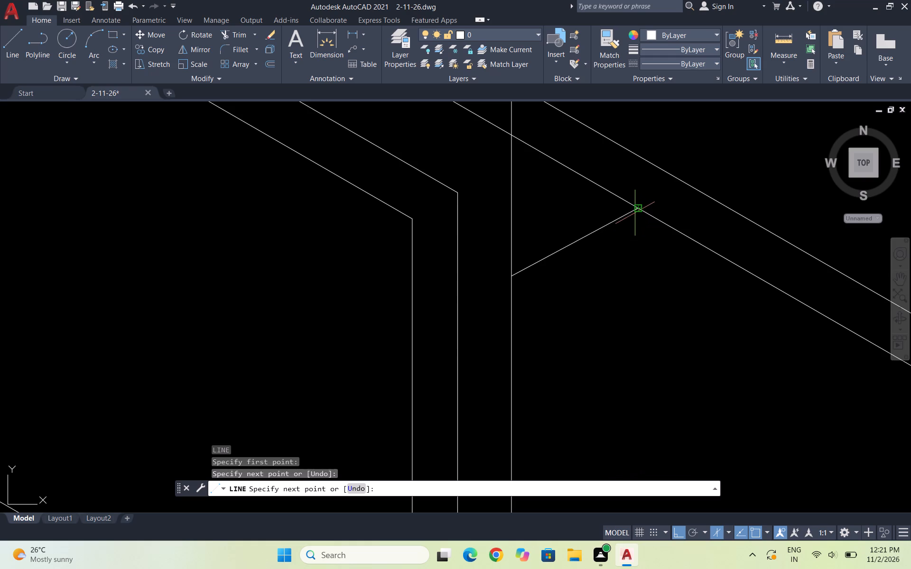
key("Escape")
scroll(616, 210, "down", 5)
key("Escape")
key("Escape")
key("Escape")
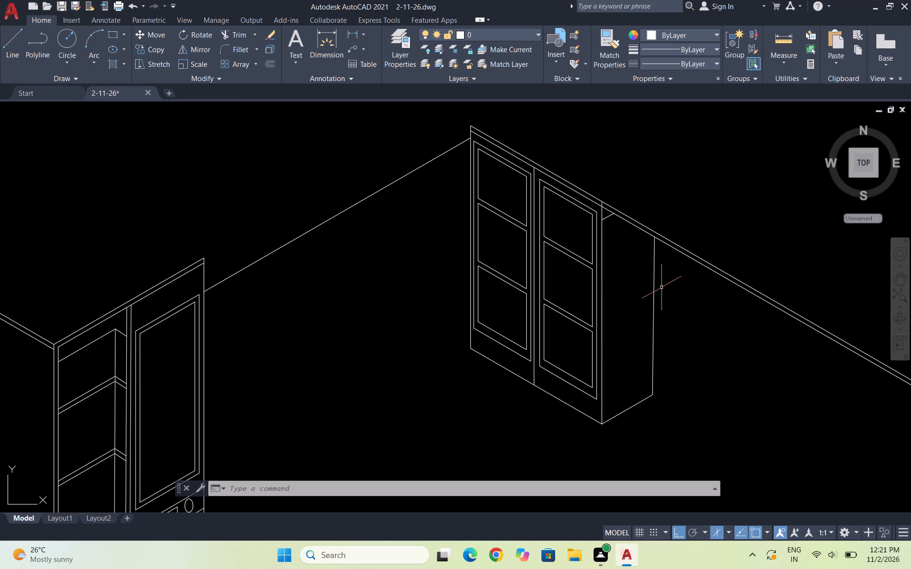
key("Escape")
Draw a second, longer line roughly parallel below the first on the side face, from the outer vertical to the lower top line.
key("l")
key("Return")
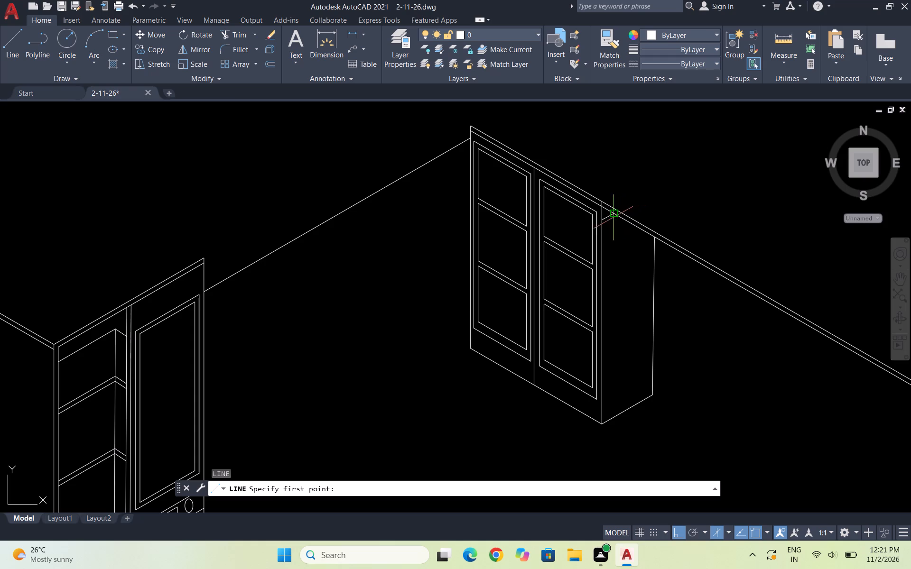
left_click(601, 242)
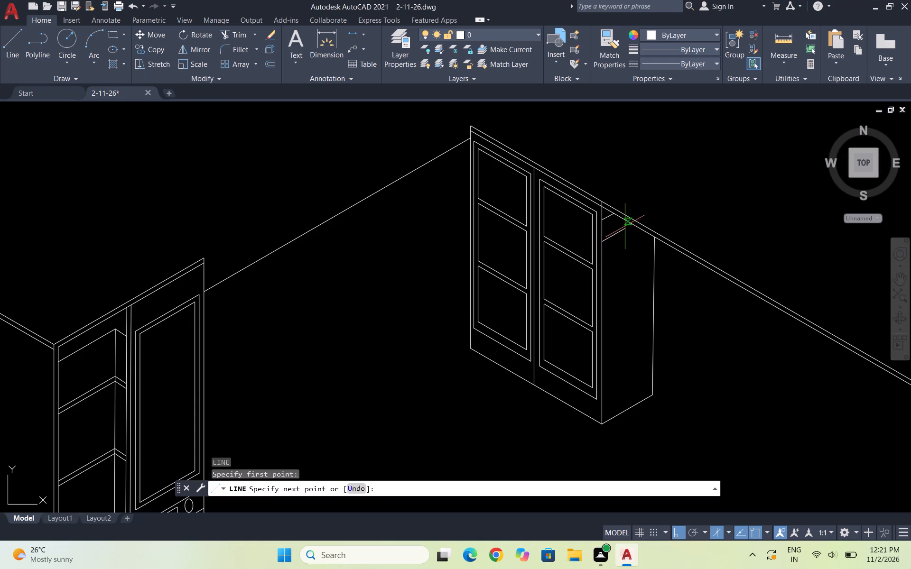
left_click(630, 225)
key("Escape")
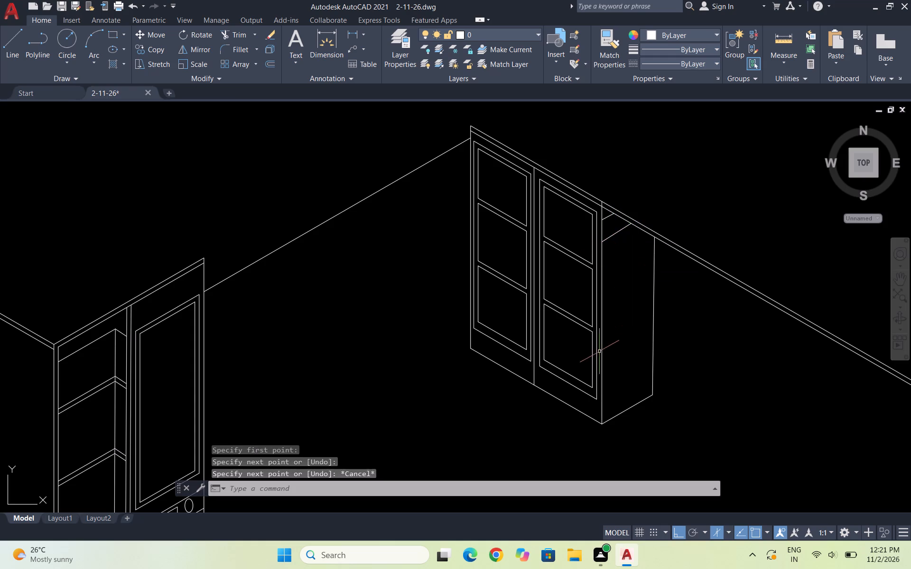
Draw a line parallel to the top lines, from near the lower slanted line's upper end to the side face's far vertical.
key("space")
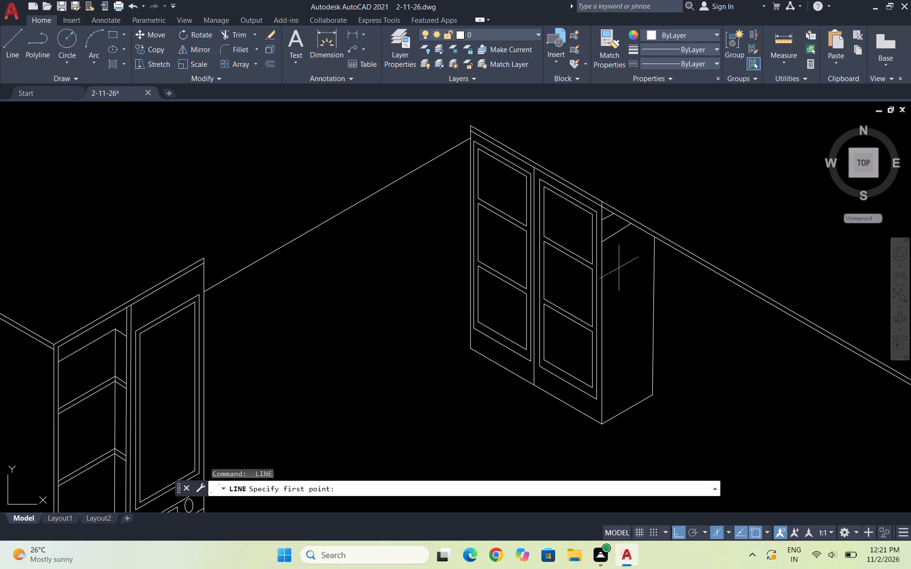
left_click(623, 229)
scroll(650, 249, "up", 1)
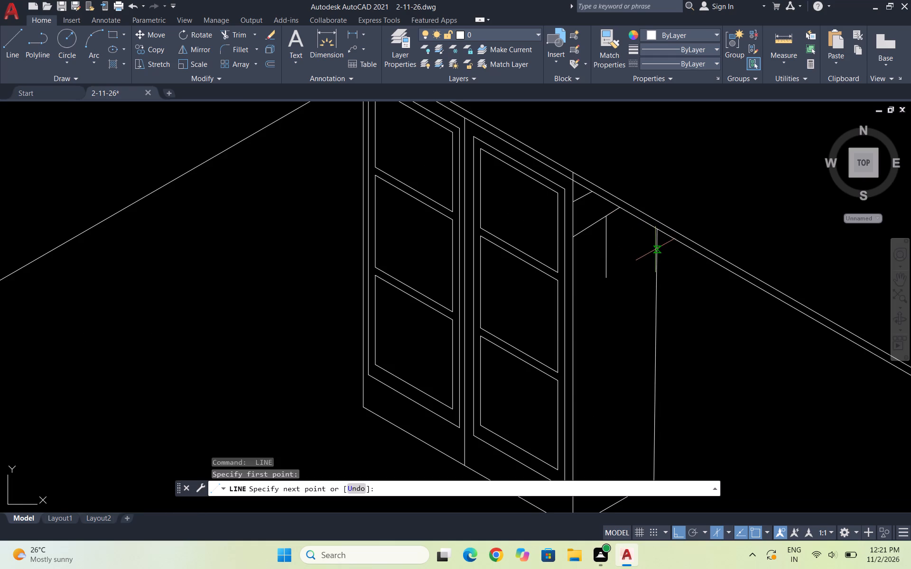
key("F5")
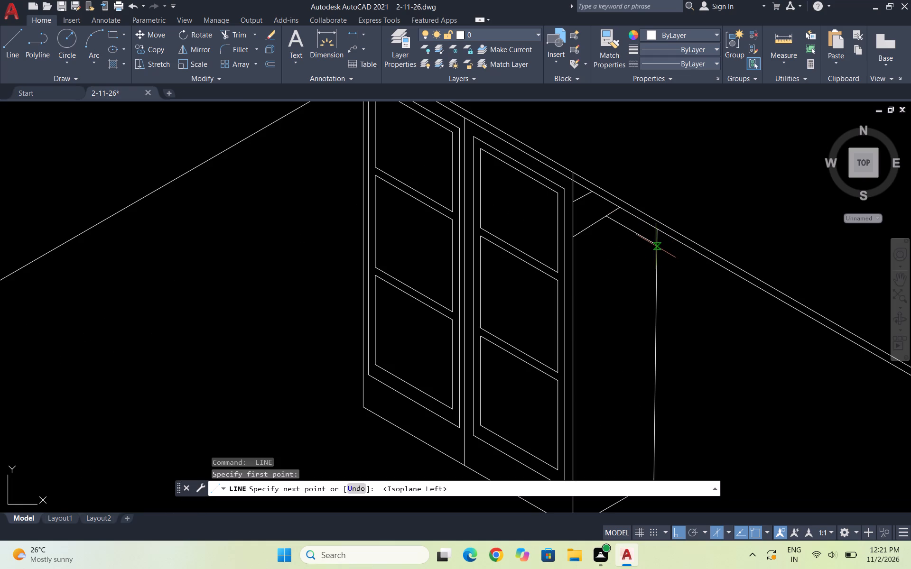
left_click(656, 246)
key("Escape")
Trim away the short upper slanted line, the lower slanted line's overhang, and the far vertical's stub above the new line.
type("TR")
key("Return")
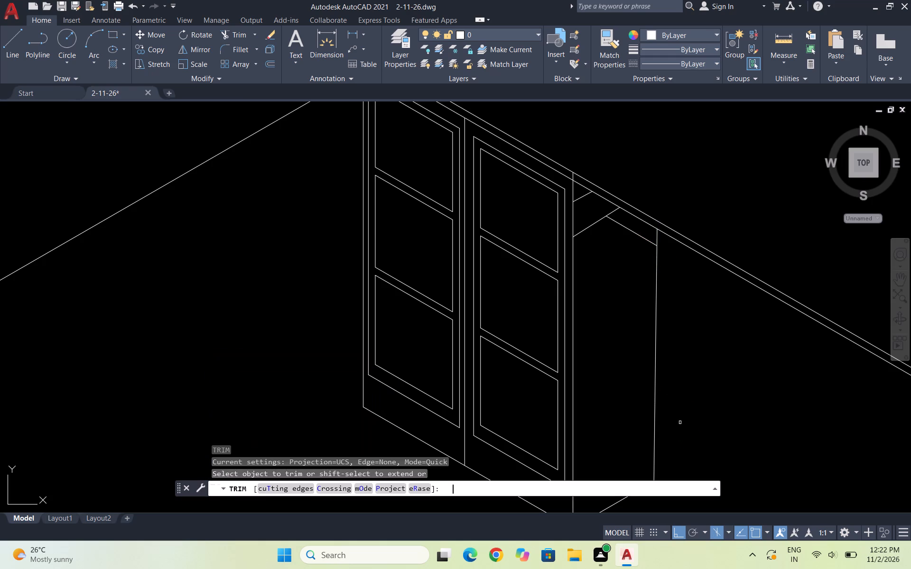
left_click(582, 195)
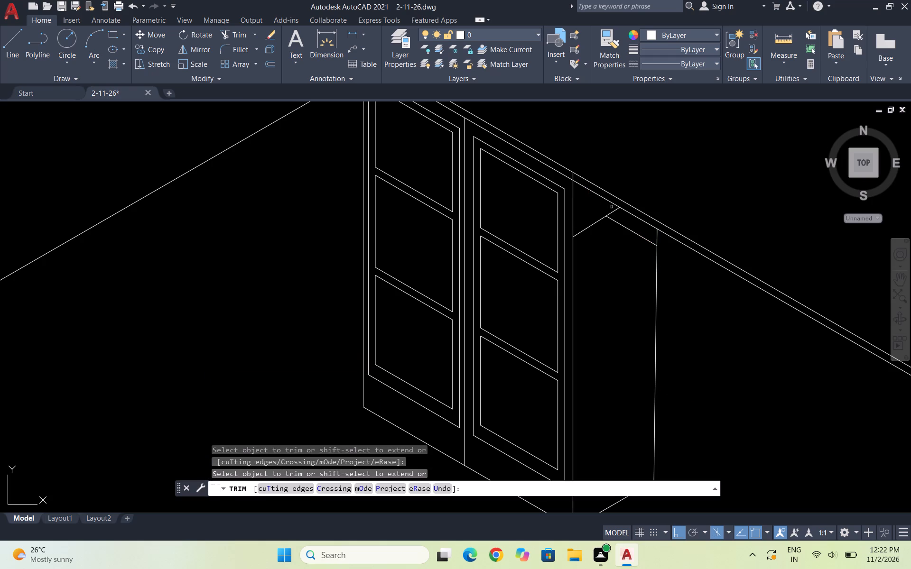
left_click(615, 211)
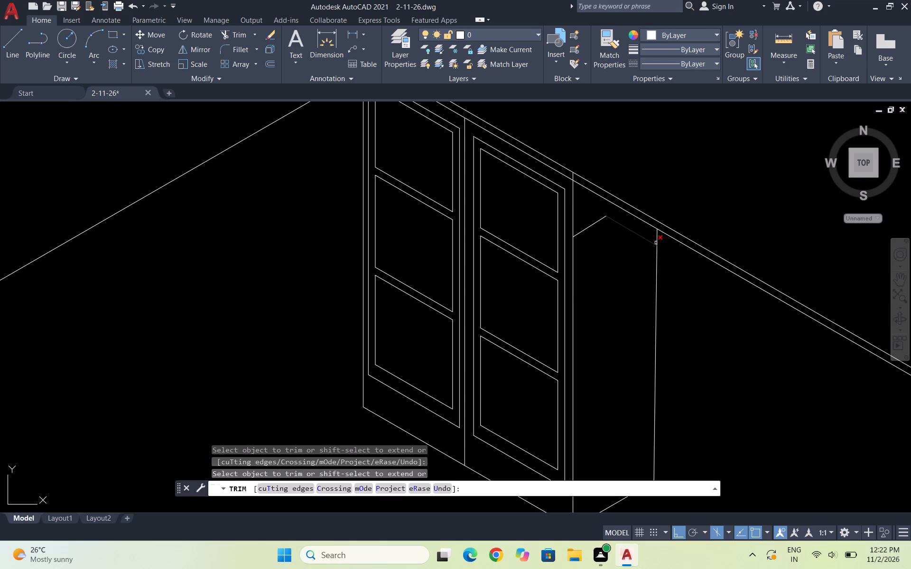
left_click(659, 240)
scroll(714, 281, "down", 2)
key("Escape")
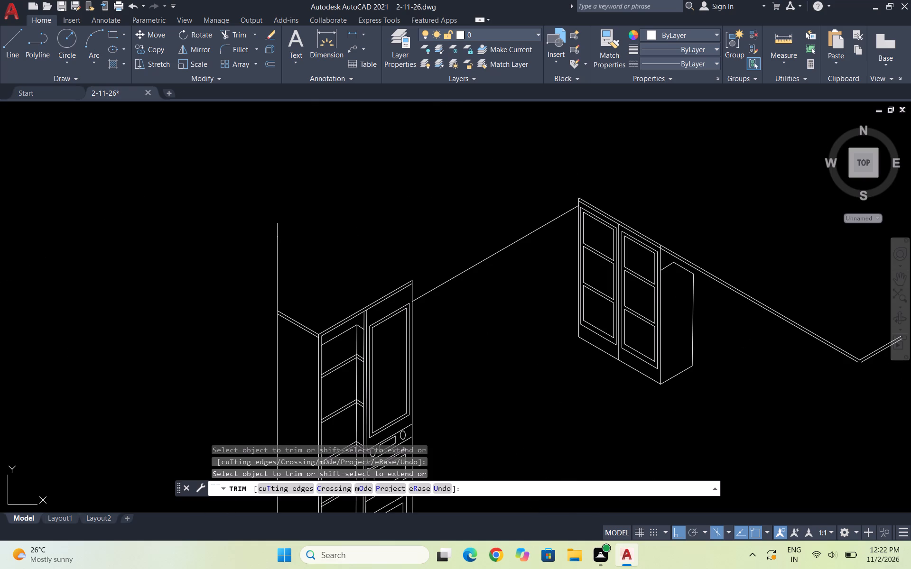
key("Escape")
key("Escape")
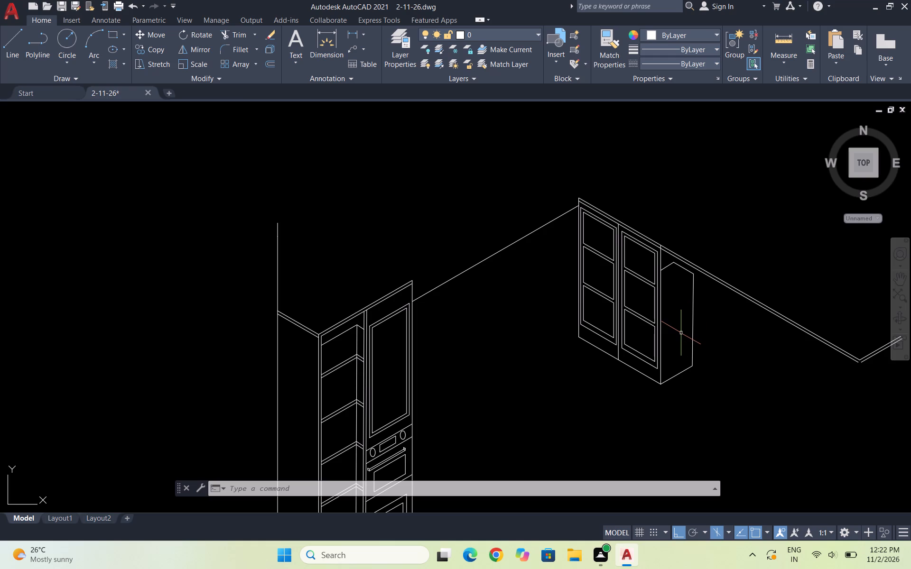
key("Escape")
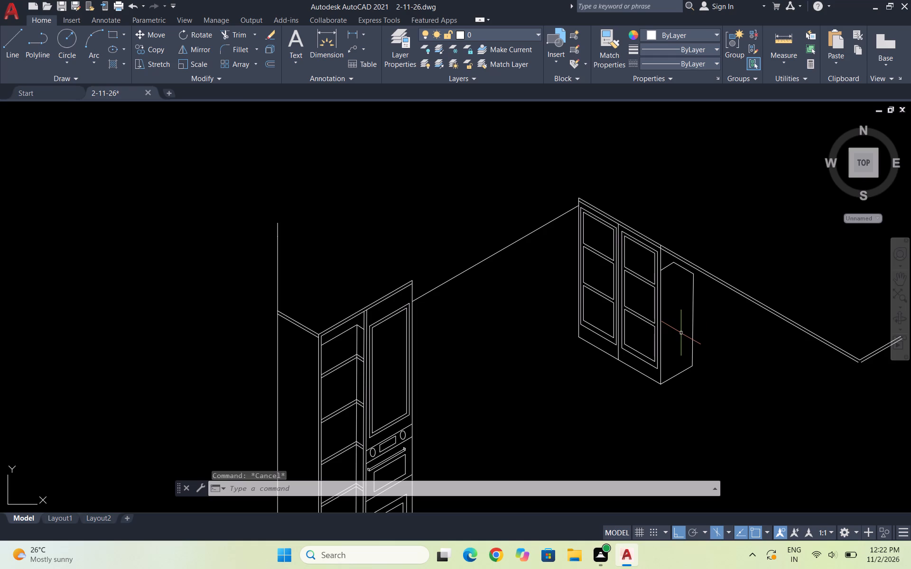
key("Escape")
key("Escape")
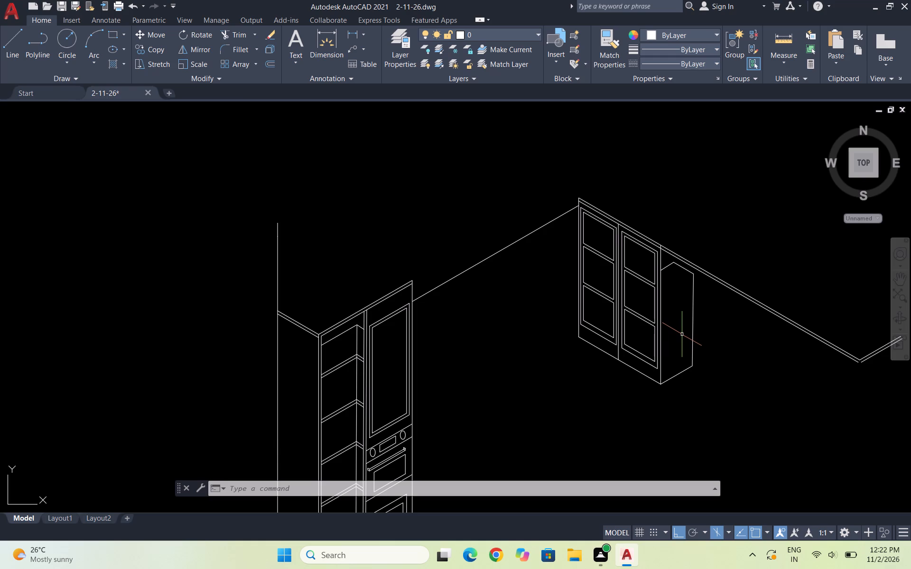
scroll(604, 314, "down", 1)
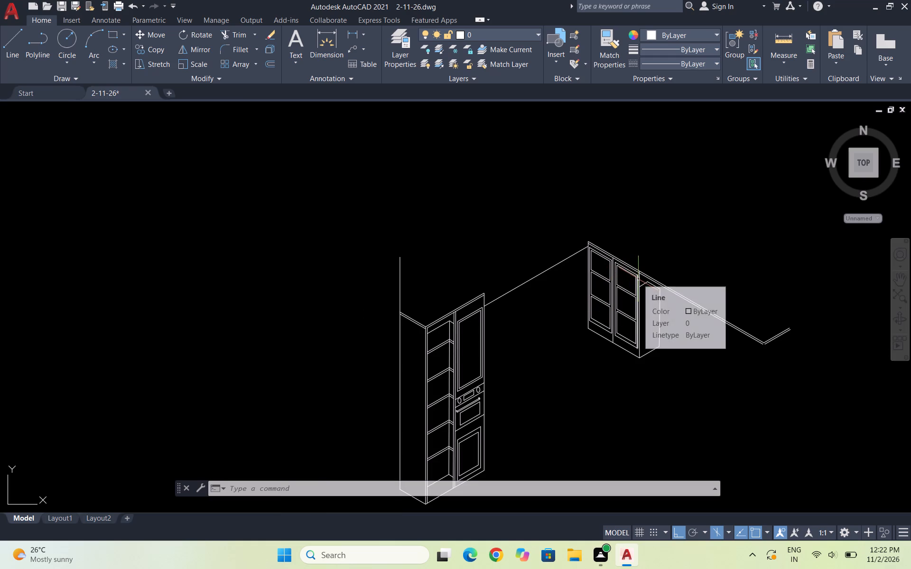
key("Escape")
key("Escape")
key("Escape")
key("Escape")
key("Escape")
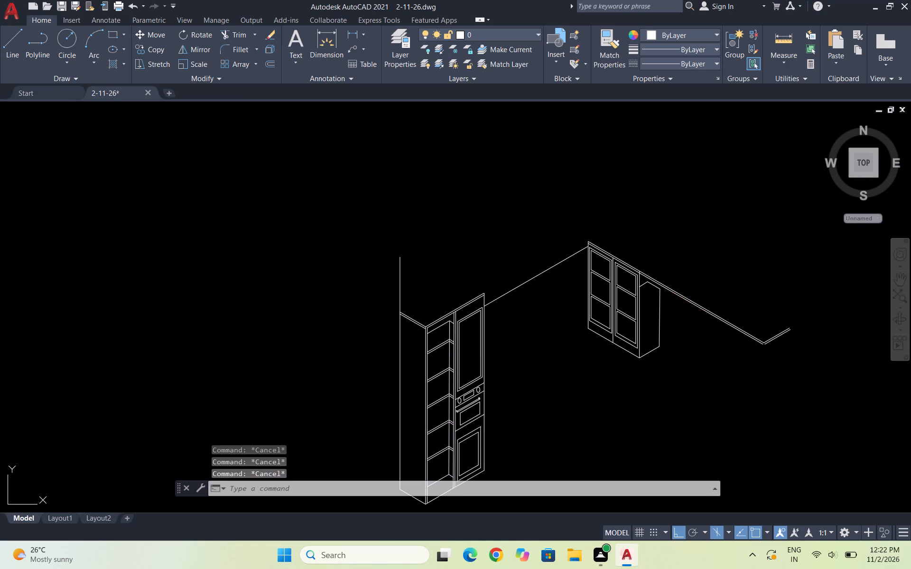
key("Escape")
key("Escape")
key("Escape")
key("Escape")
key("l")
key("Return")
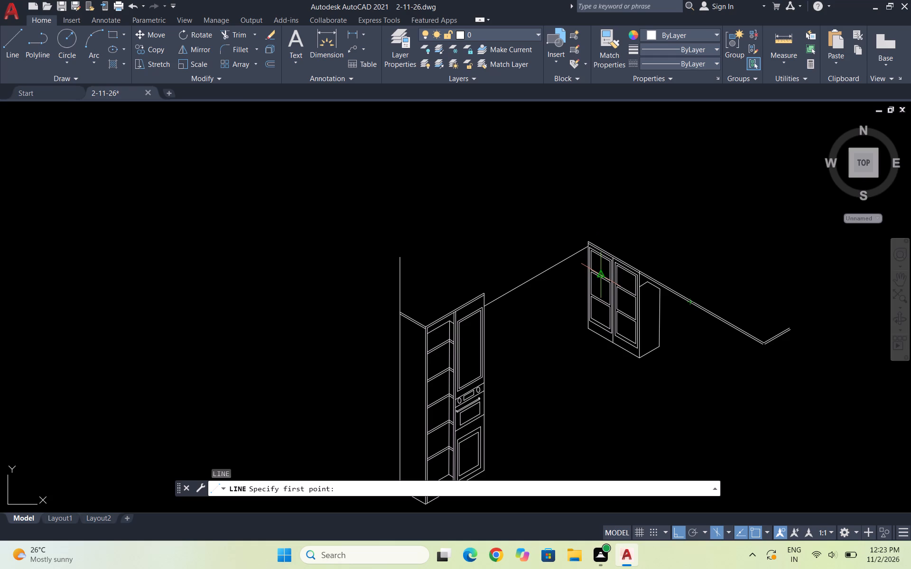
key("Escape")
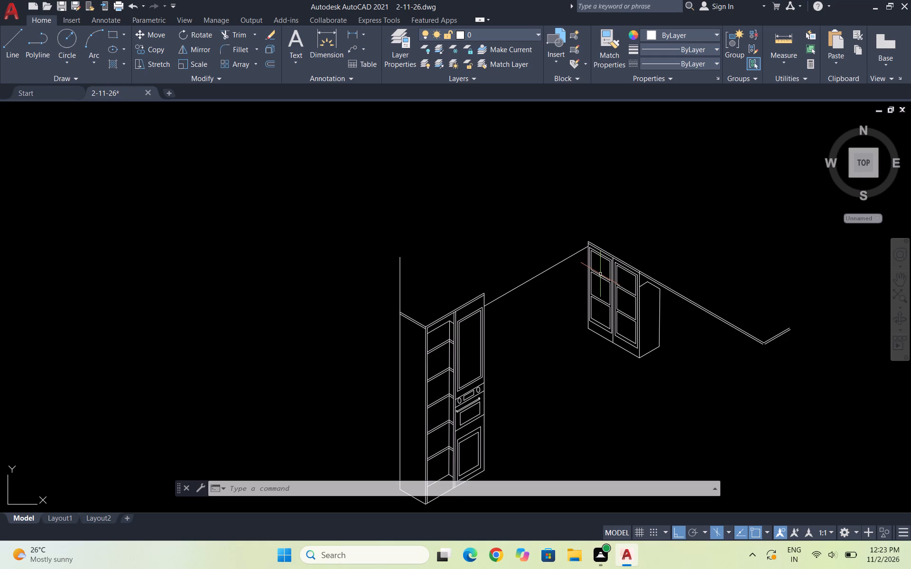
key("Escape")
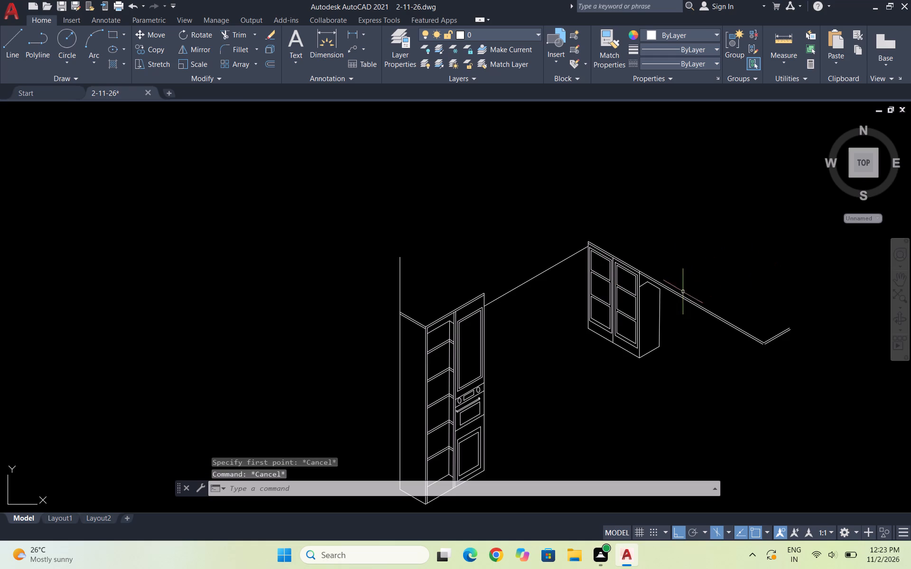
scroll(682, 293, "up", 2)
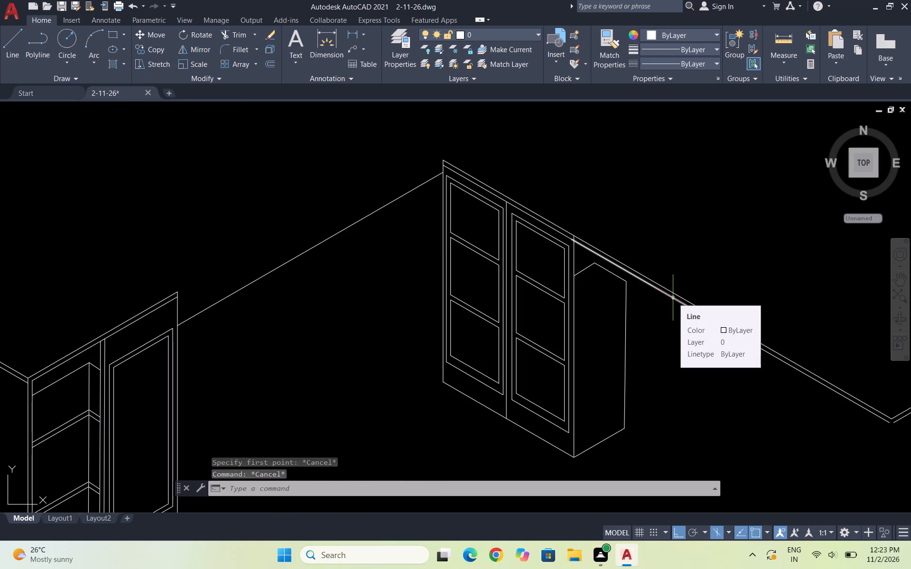
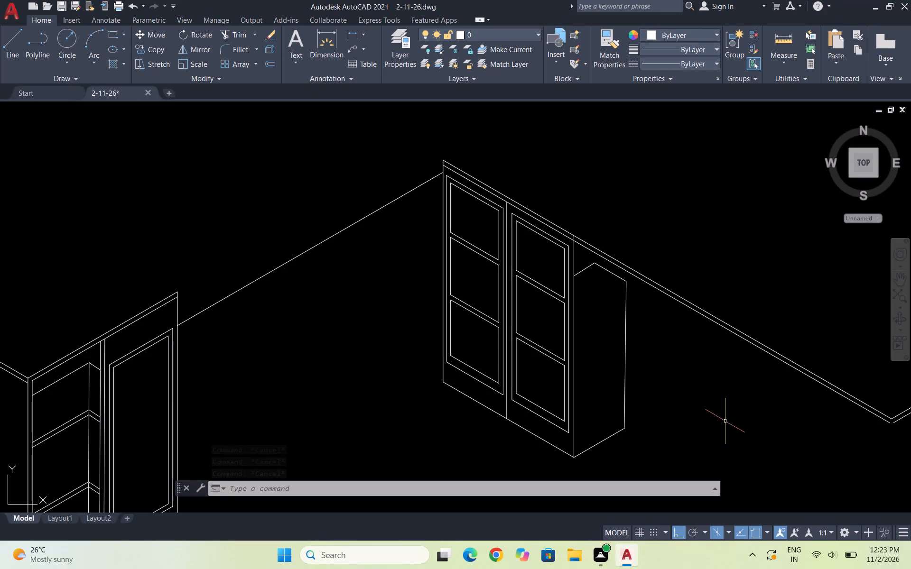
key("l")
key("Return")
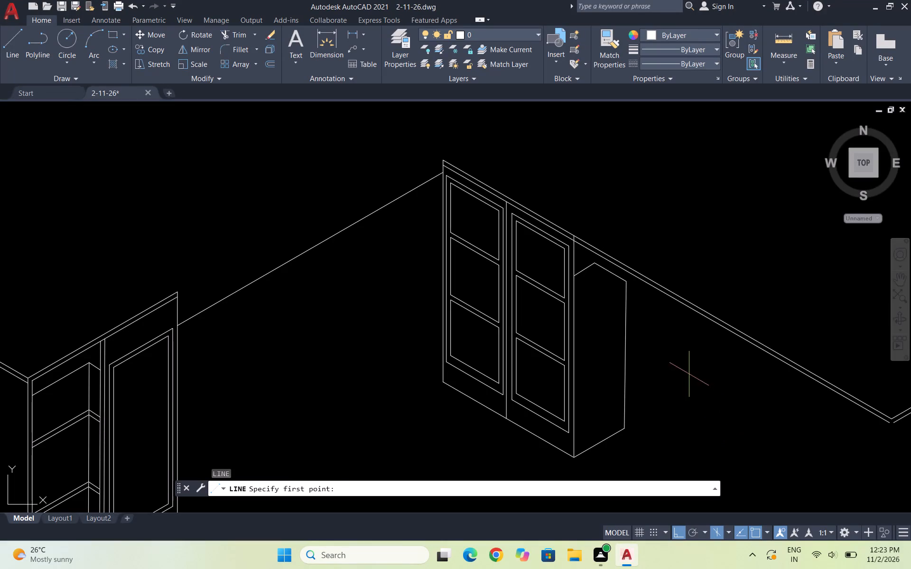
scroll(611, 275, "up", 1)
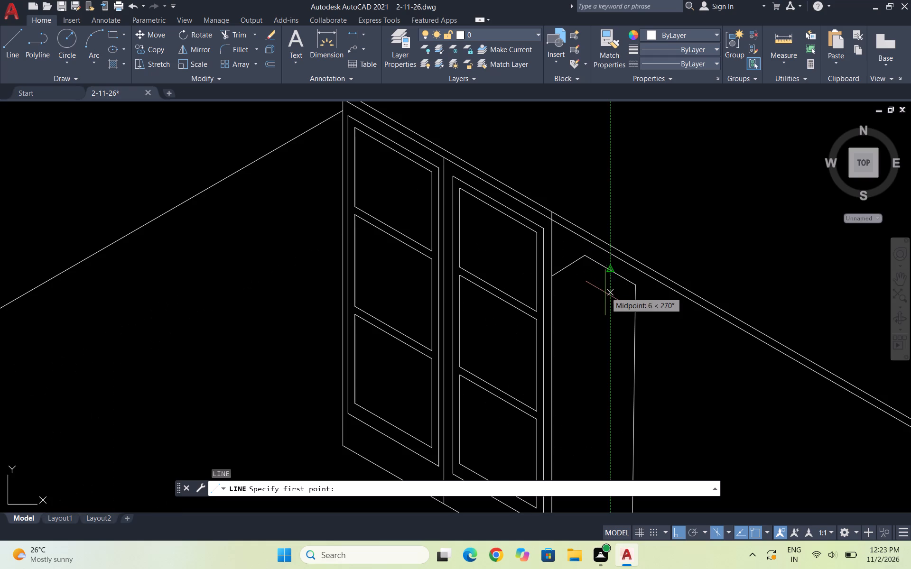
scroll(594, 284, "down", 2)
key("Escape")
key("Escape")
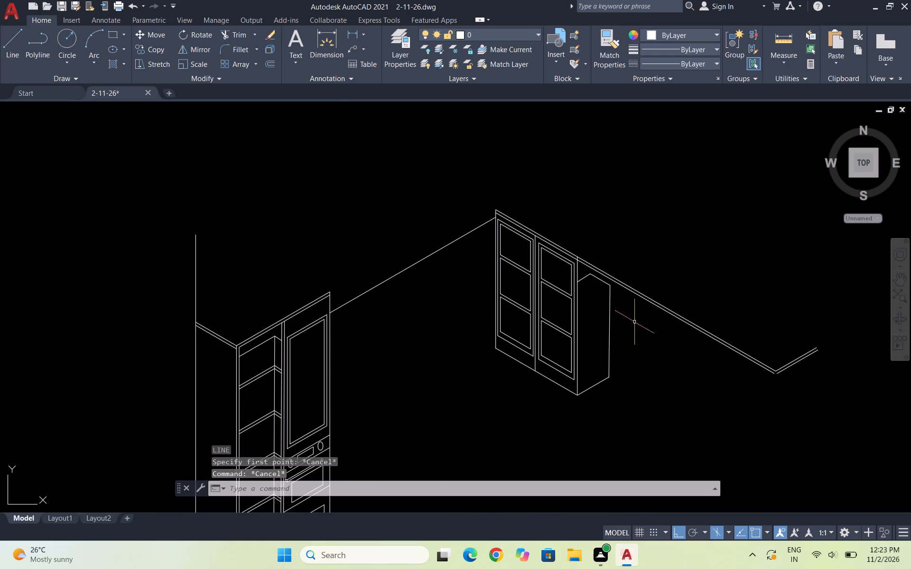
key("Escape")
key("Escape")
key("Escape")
Draw a line about 36 units long at 330° from the second bay's outer vertical, near mid-height, past the side face's far vertical.
key("l")
key("Return")
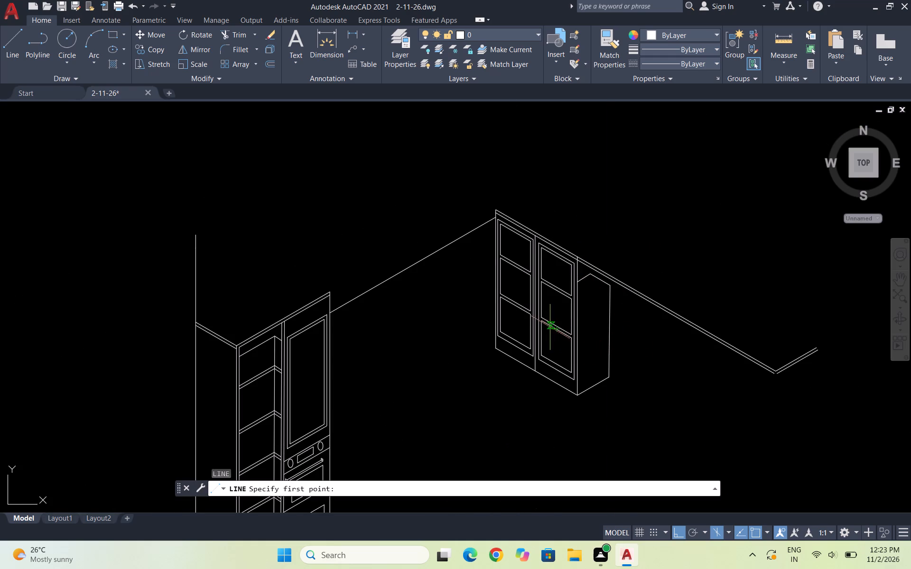
scroll(575, 319, "up", 2)
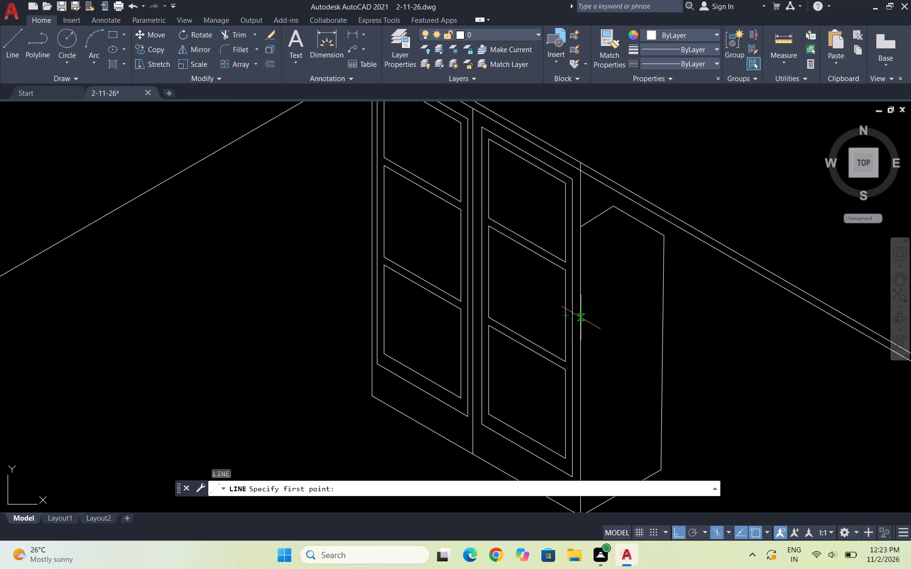
left_click(581, 318)
scroll(684, 355, "down", 1)
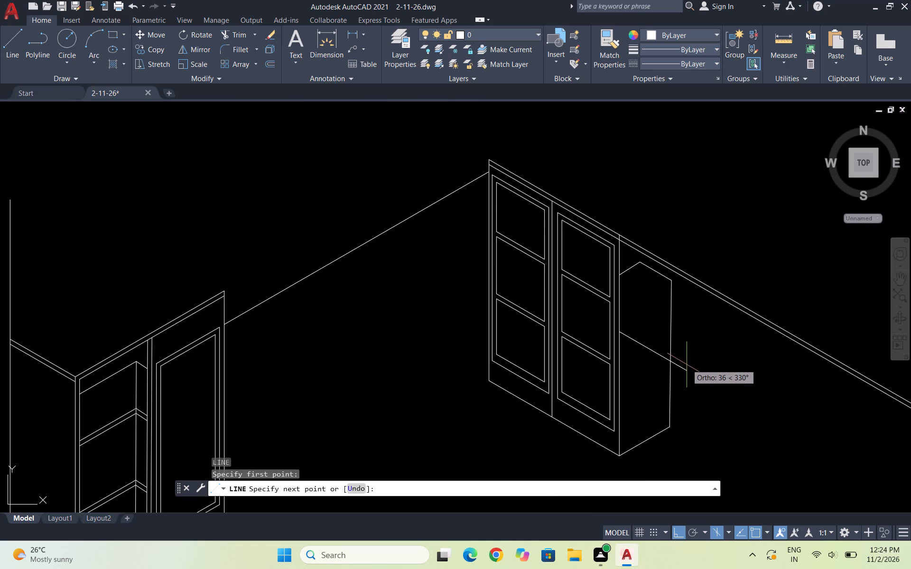
left_click(690, 374)
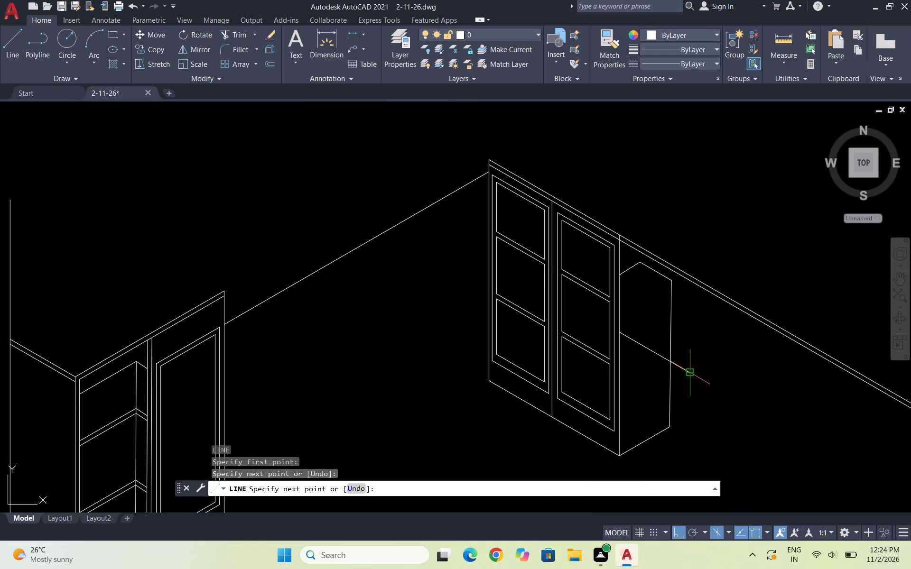
key("Escape")
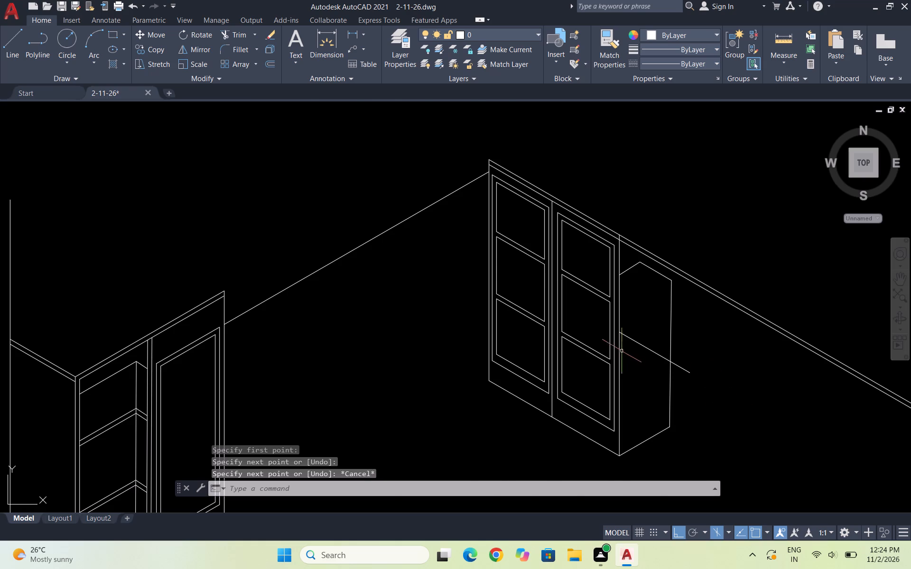
Extend the new line's inner end back to the second bay's outer frame vertical.
scroll(615, 345, "up", 2)
type("EX")
key("Return")
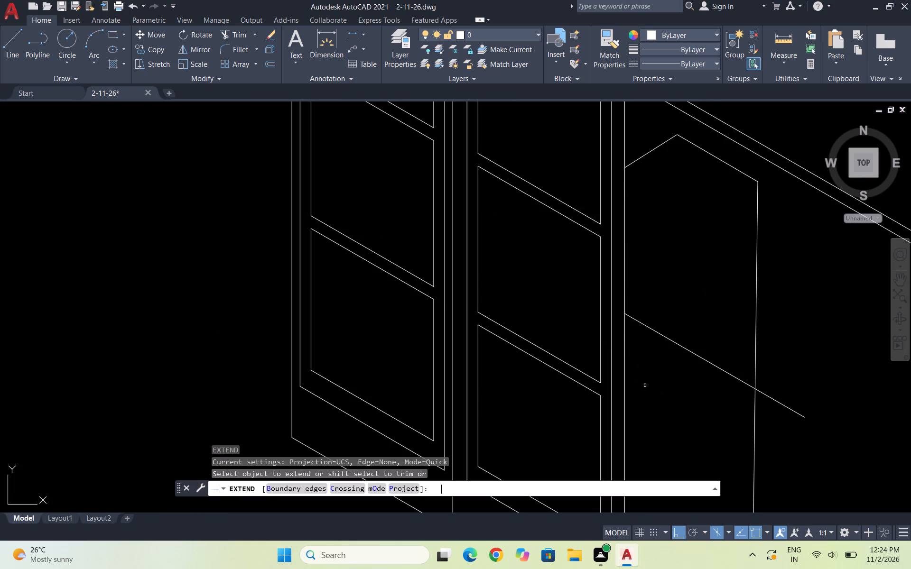
left_click(686, 347)
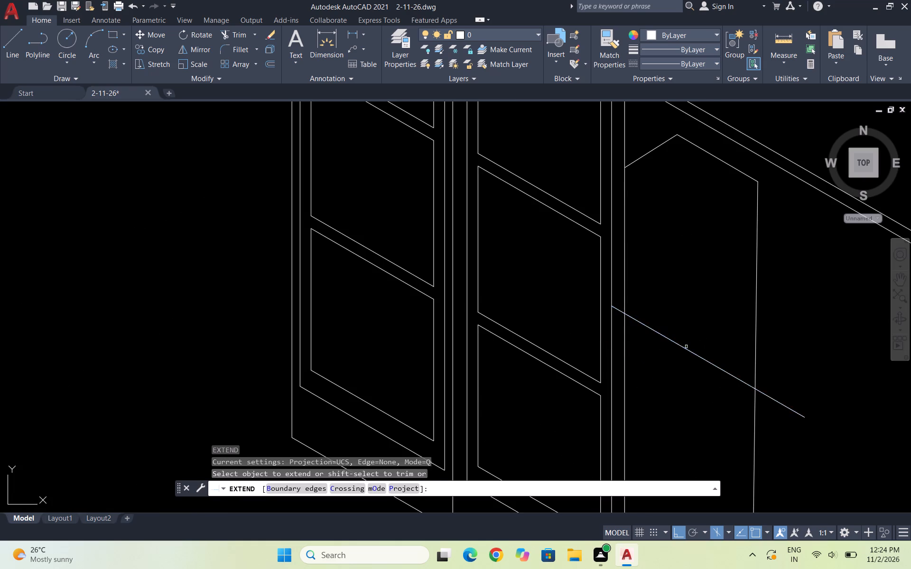
key("Escape")
key("Escape")
Copy the new line a short distance straight below itself to form a parallel pair.
left_click_drag(709, 391, 704, 385)
left_click(692, 338)
type("CO")
key("Return")
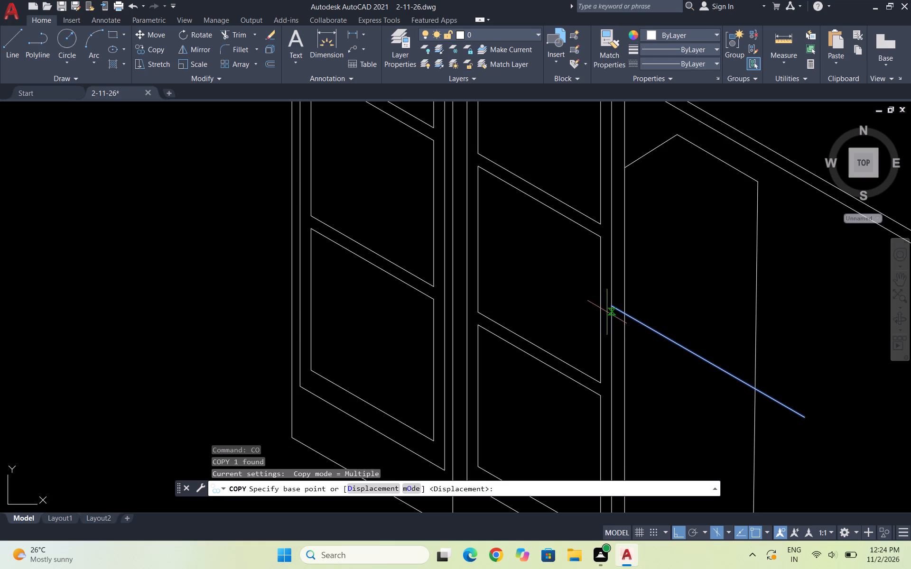
left_click(611, 306)
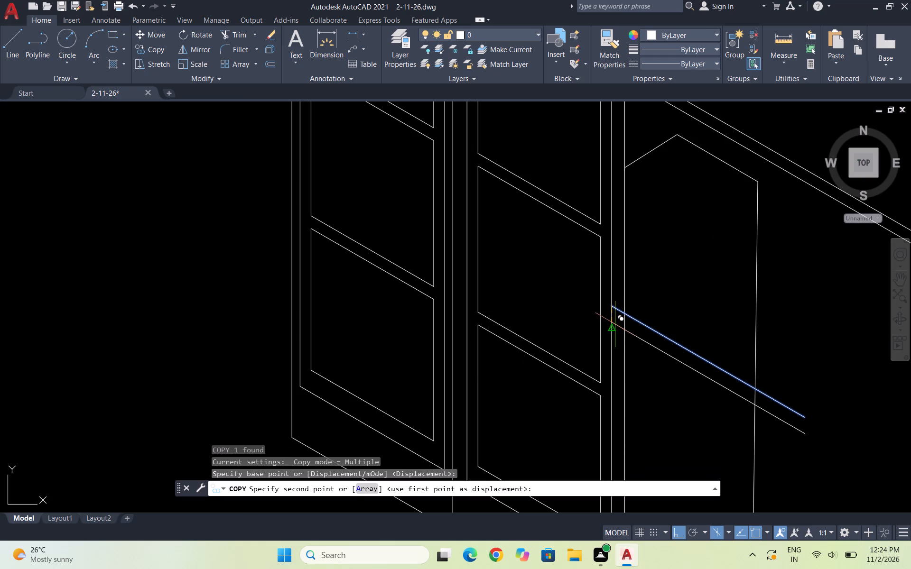
left_click(615, 324)
key("Escape")
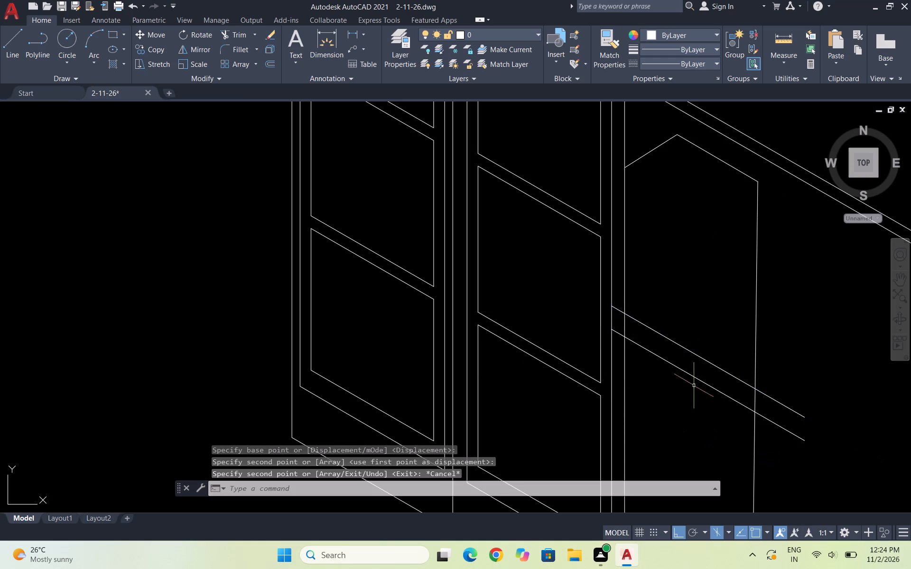
Move the lower copied line slightly up along the frame vertical, closer to the original line.
left_click_drag(686, 392, 678, 385)
left_click(660, 364)
key("m")
key("Return")
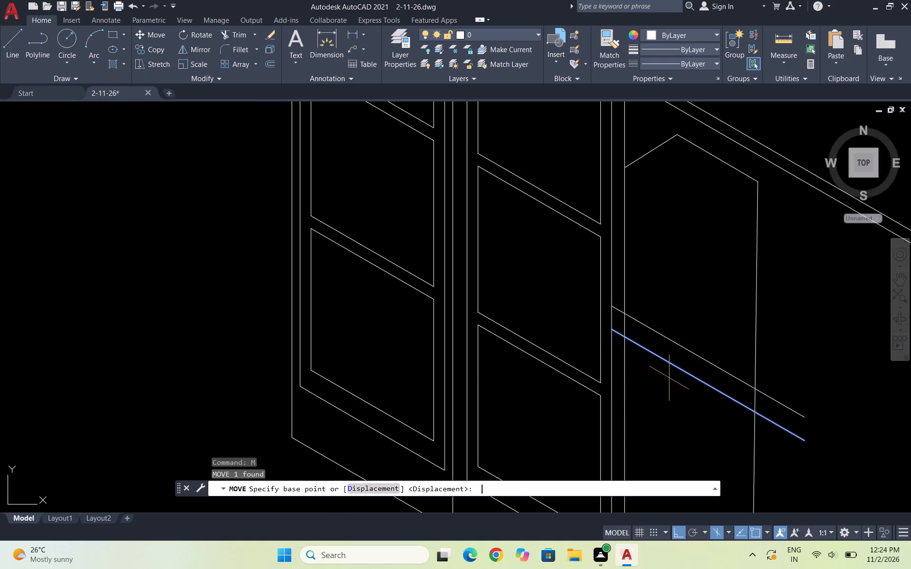
scroll(614, 330, "up", 3)
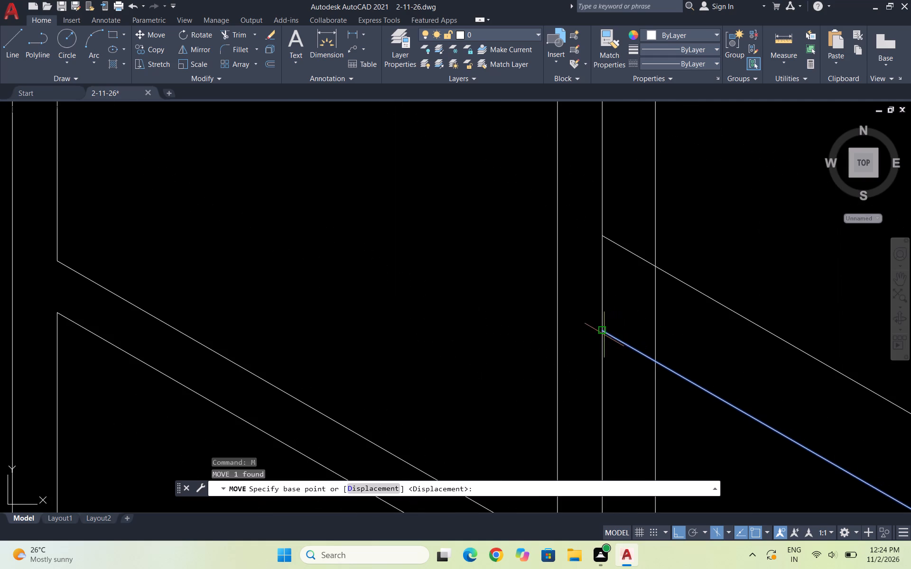
left_click(603, 334)
left_click(601, 293)
scroll(601, 292, "down", 4)
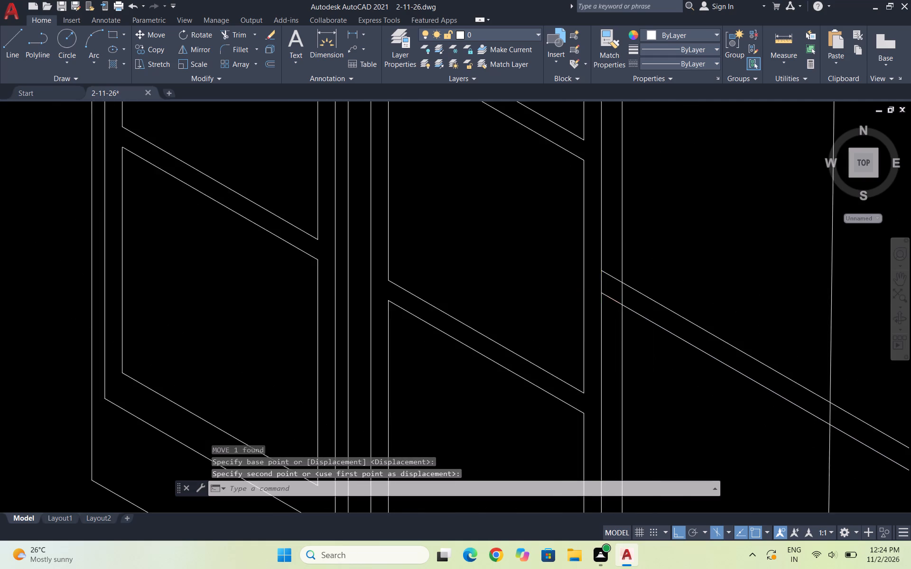
key("Escape")
key("Escape")
key("Escape")
key("Escape")
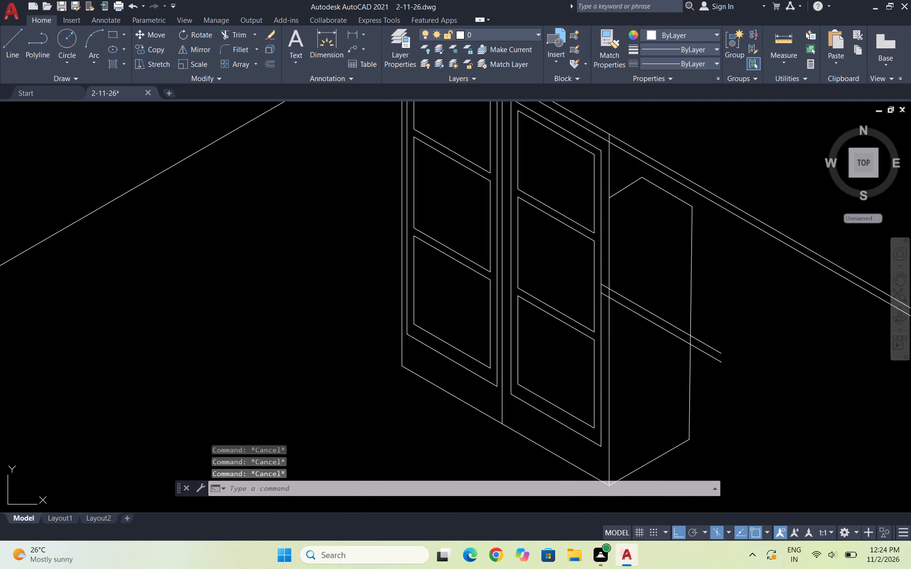
Draw a short line rising at 30° from the outer end of the upper line of the pair, using the top isoplane.
key("l")
key("Return")
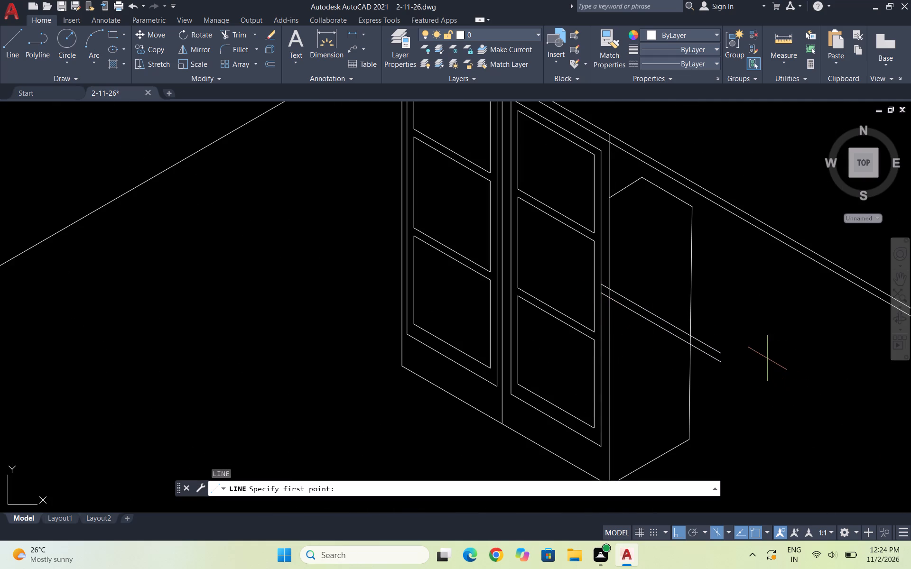
left_click(719, 353)
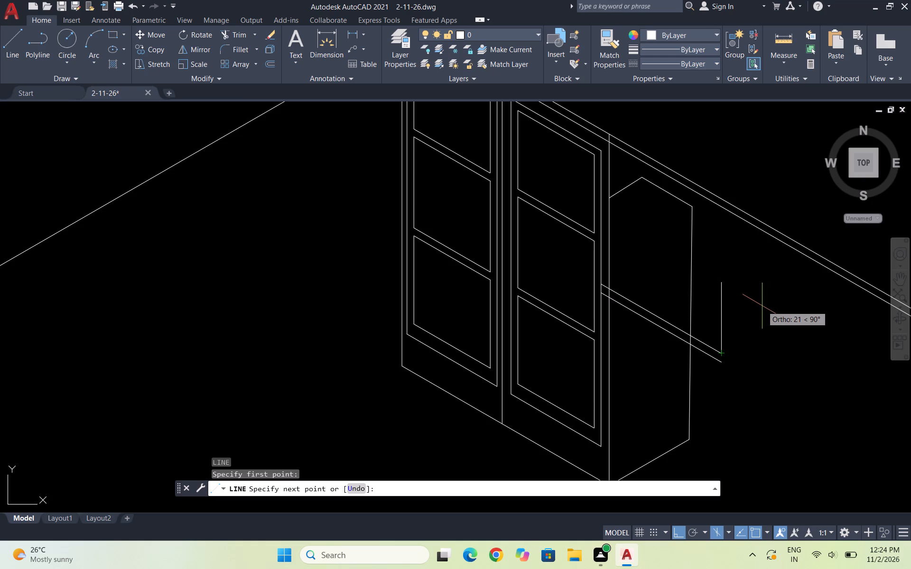
key("F5")
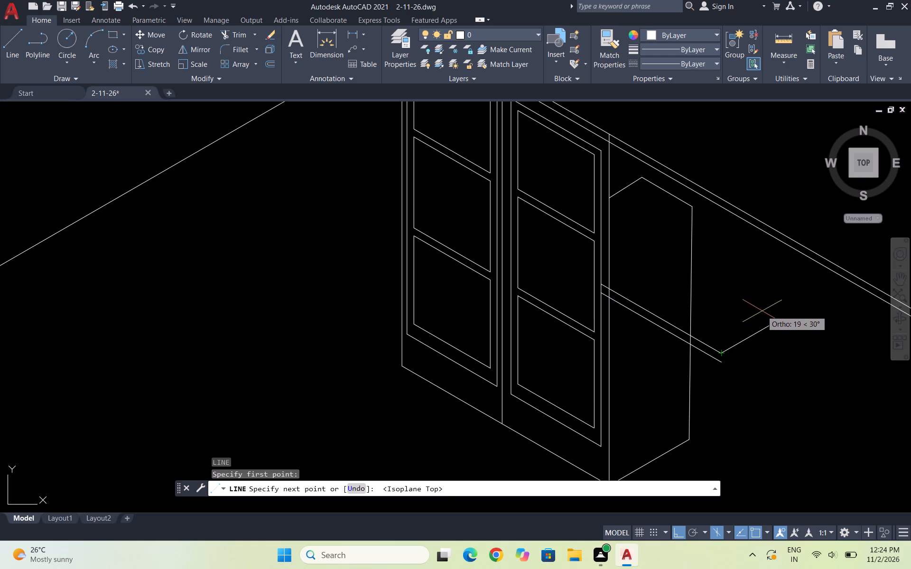
left_click(764, 330)
key("Escape")
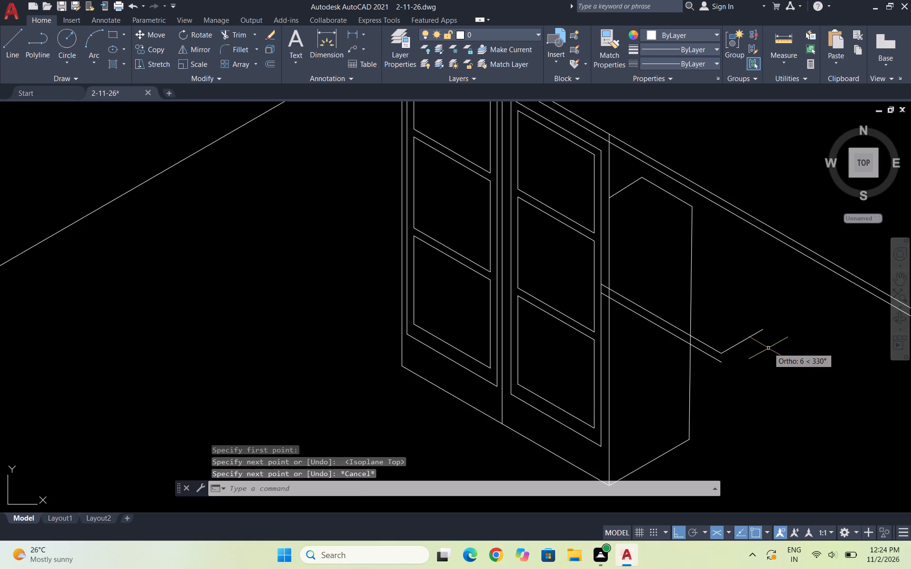
Copy the short rising line to the outer end of the lower line of the pair.
left_click(768, 348)
left_click(738, 316)
type("CO")
key("Return")
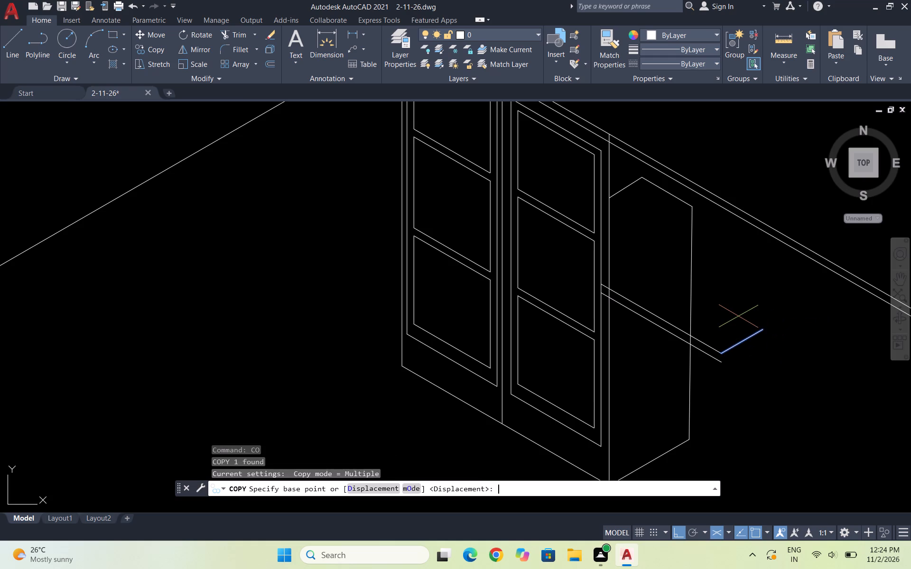
left_click(724, 355)
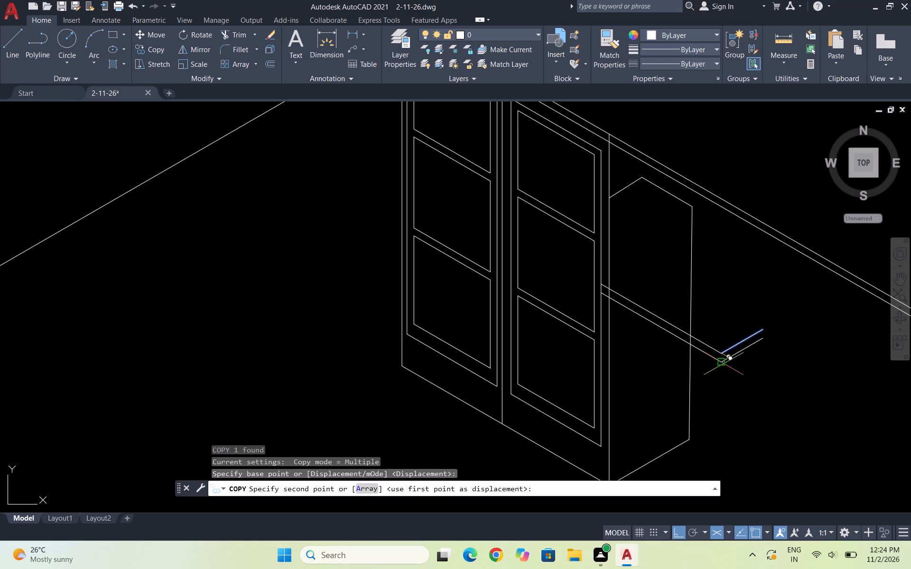
left_click(724, 364)
key("Escape")
key("Escape")
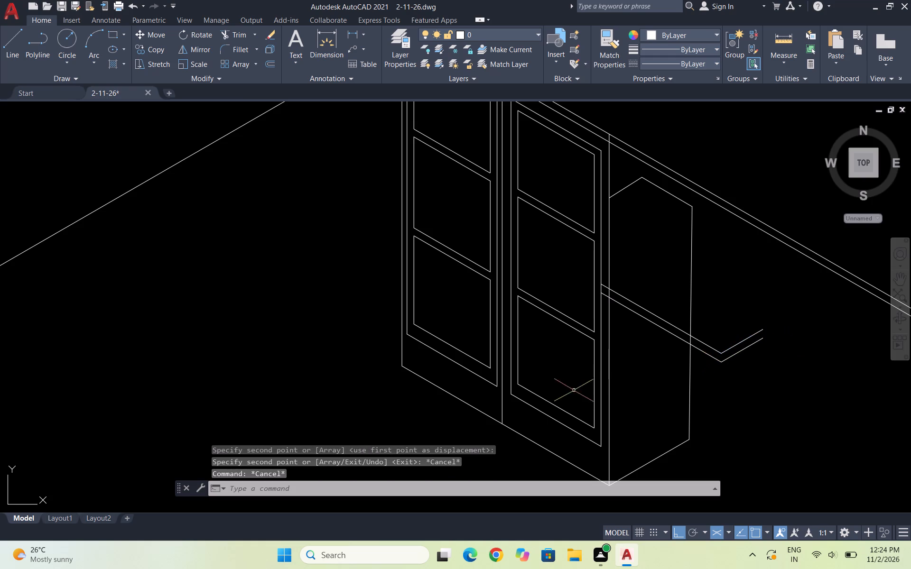
Move the side face's far vertical inward along its sloping top edge, closer to the peak, to narrow the side face.
scroll(669, 300, "down", 1)
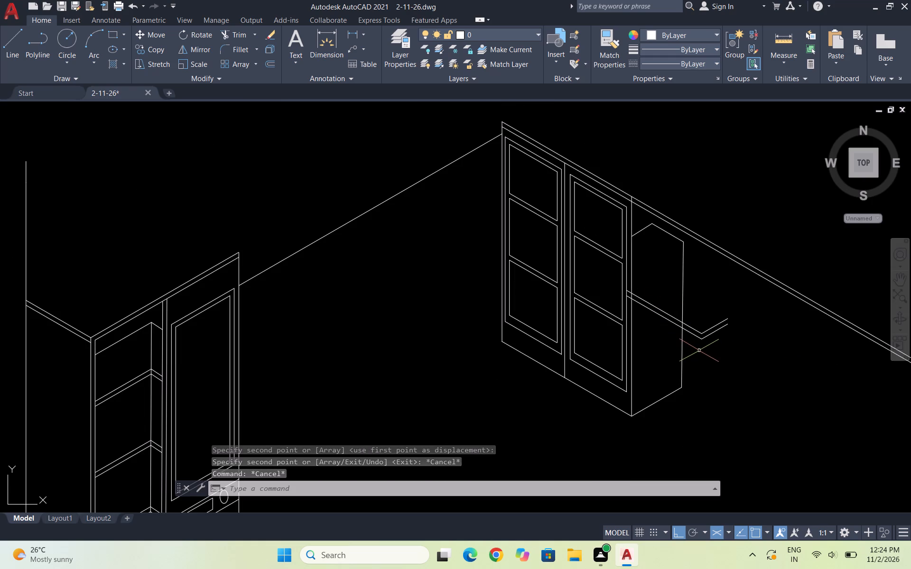
scroll(665, 229, "up", 3)
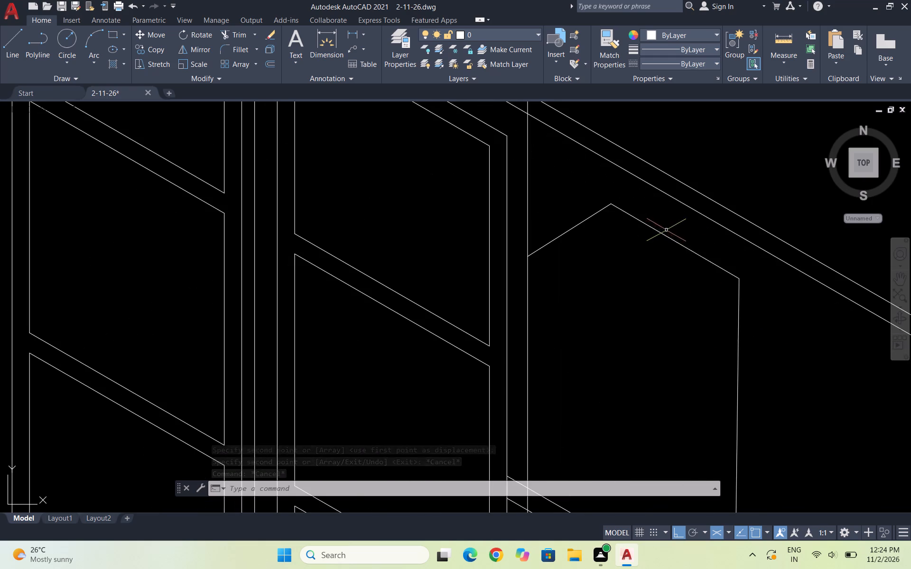
left_click_drag(750, 352, 725, 338)
left_click(706, 328)
key("m")
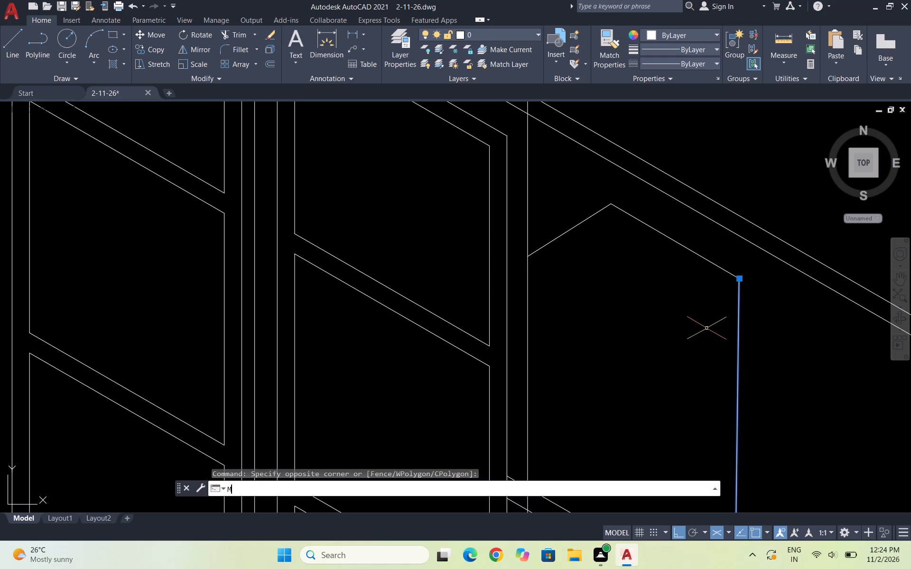
key("Return")
left_click(737, 278)
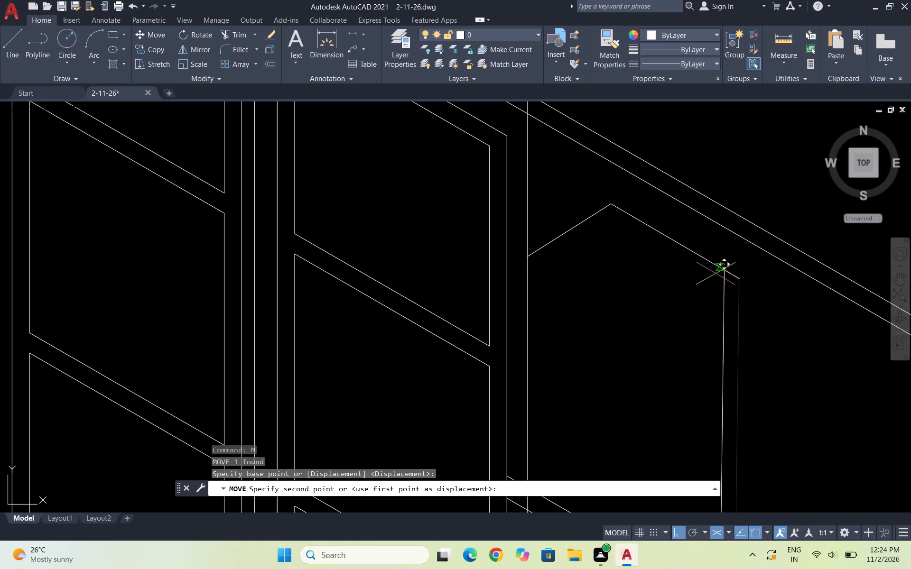
left_click(657, 220)
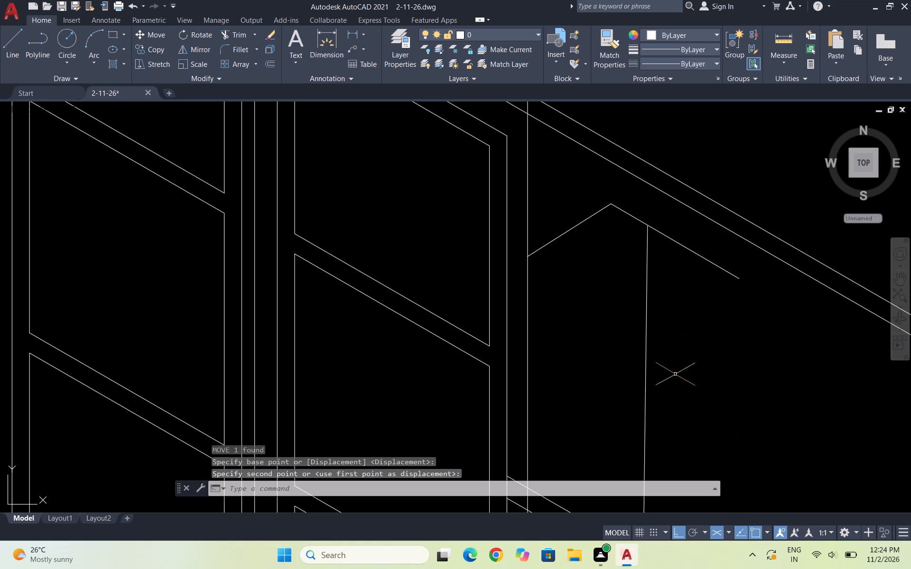
scroll(611, 356, "down", 2)
scroll(592, 398, "down", 1)
key("Escape")
key("Escape")
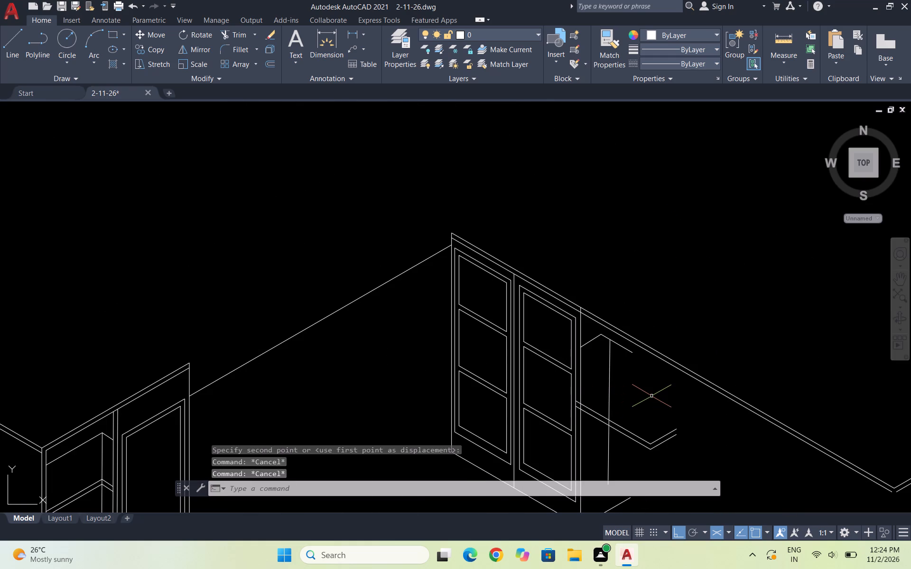
Trim the side face's sloping top edge where it overhangs the moved far vertical.
type("TR")
key("Return")
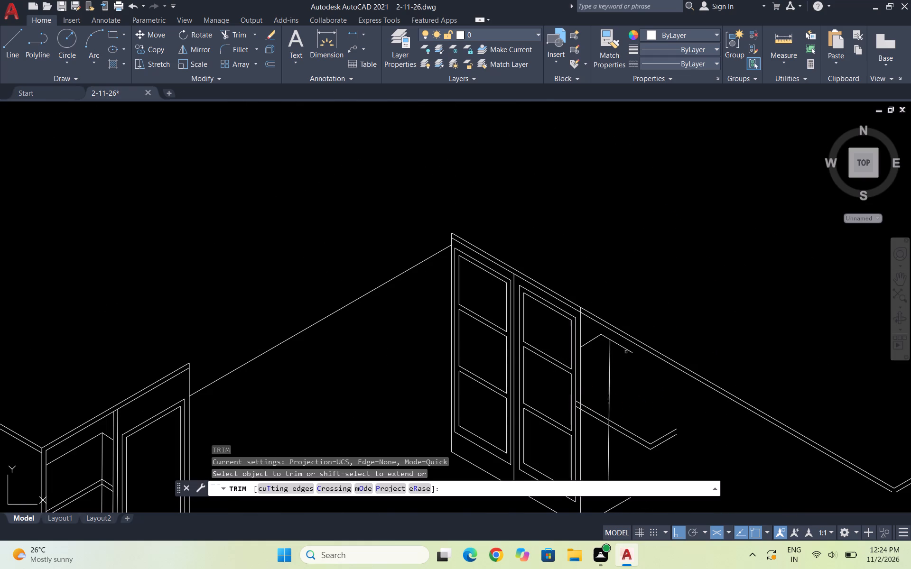
scroll(627, 350, "up", 4)
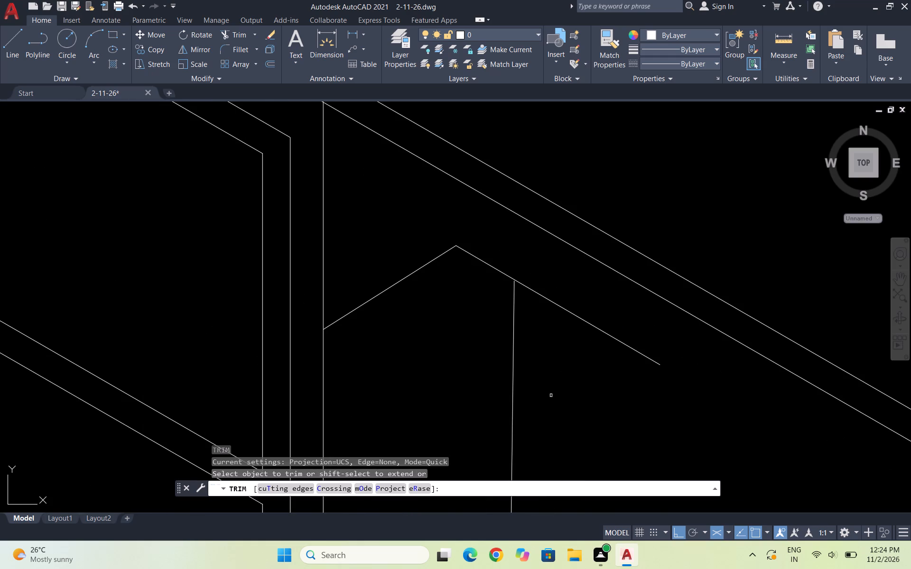
left_click_drag(549, 390, 543, 385, "shift")
left_click(470, 335, "shift")
left_click_drag(602, 320, 601, 332)
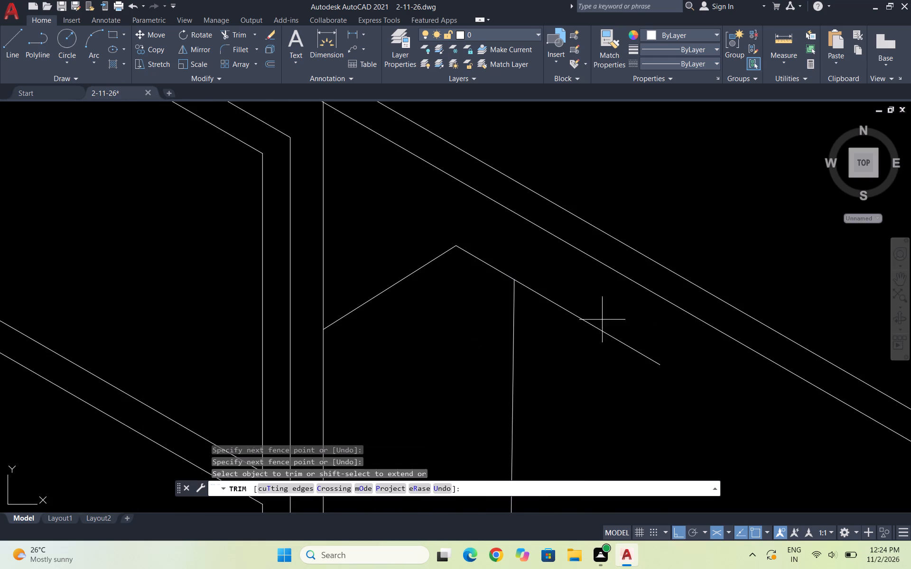
left_click_drag(601, 332, 597, 347)
scroll(577, 330, "down", 3)
scroll(612, 356, "down", 1)
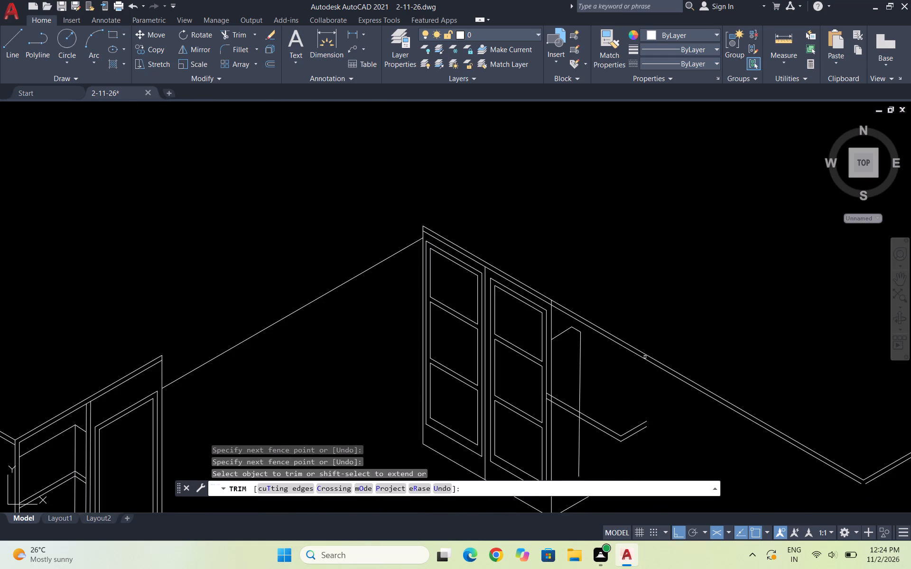
scroll(637, 353, "down", 2)
scroll(624, 404, "up", 3)
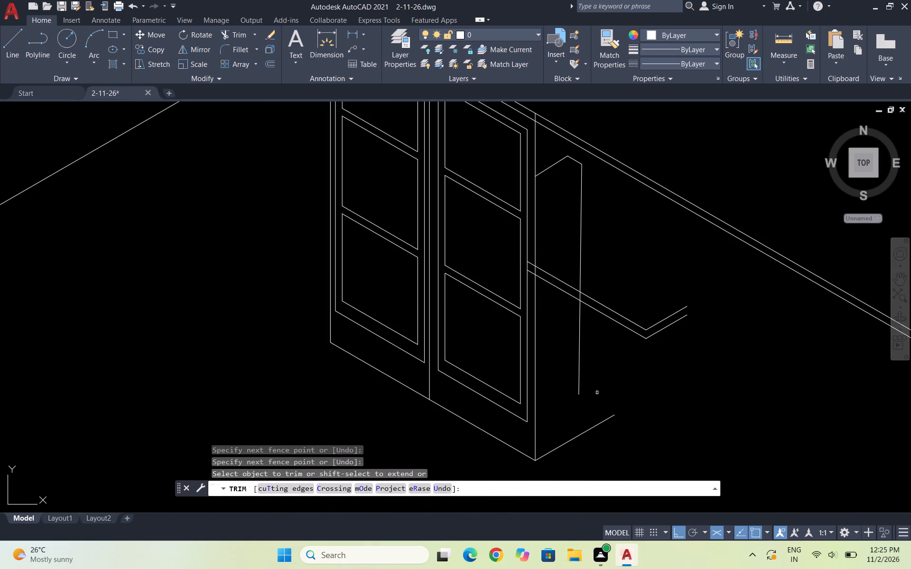
Extend the side face's far vertical down to the sloping bottom edge.
left_click(579, 373, "shift")
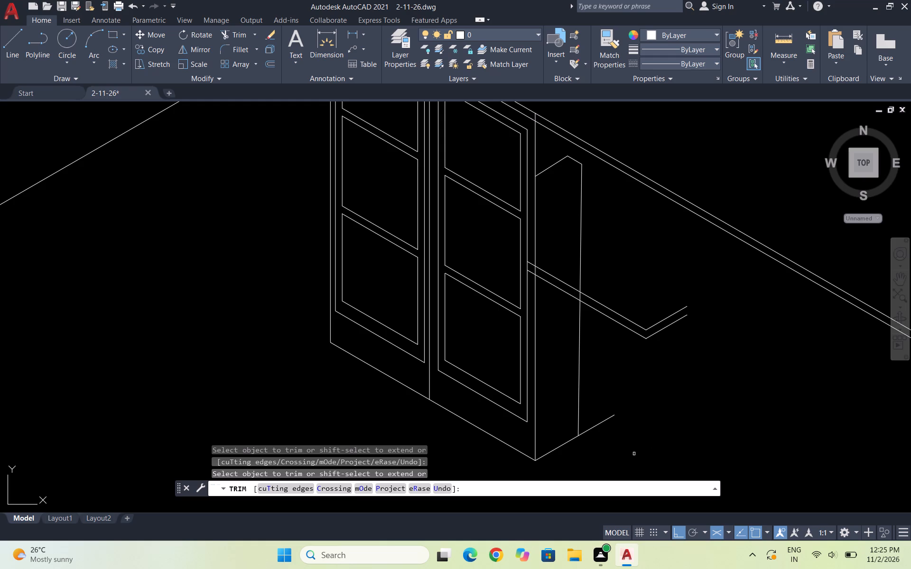
key("Escape")
key("Escape")
key("Escape")
key("Escape")
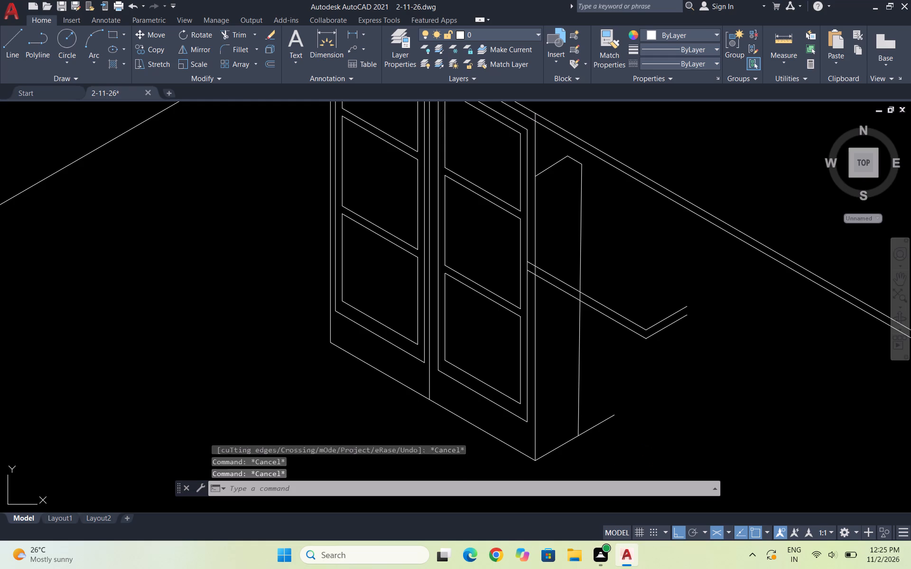
key("Escape")
key("Escape")
key("Escape")
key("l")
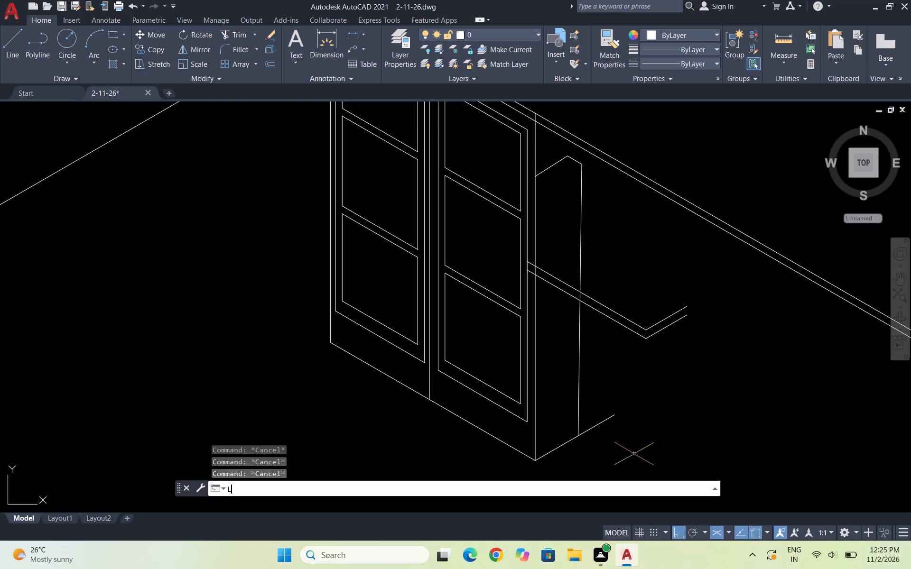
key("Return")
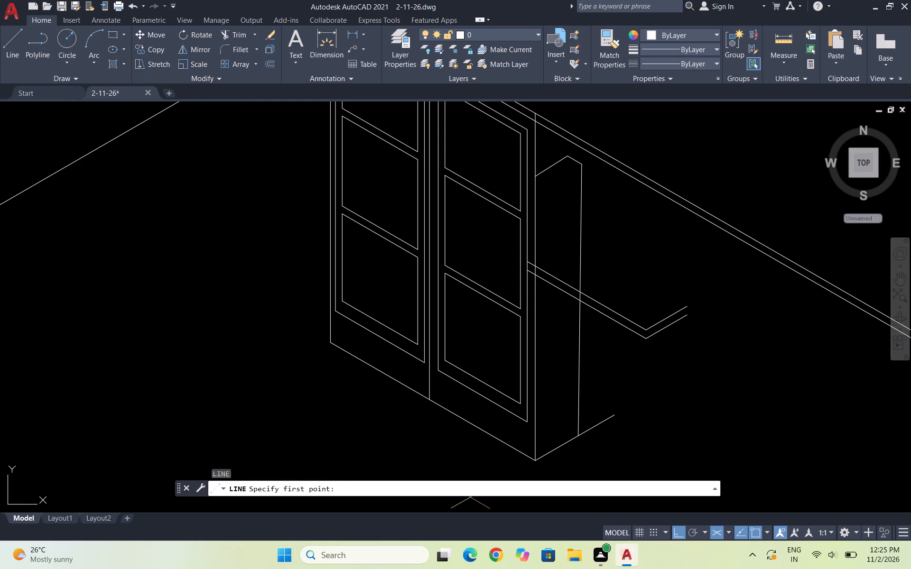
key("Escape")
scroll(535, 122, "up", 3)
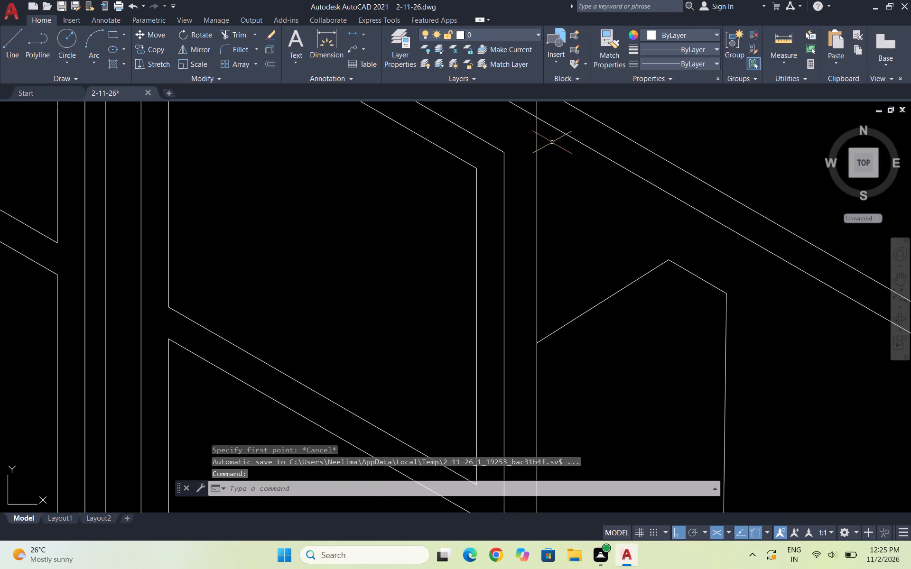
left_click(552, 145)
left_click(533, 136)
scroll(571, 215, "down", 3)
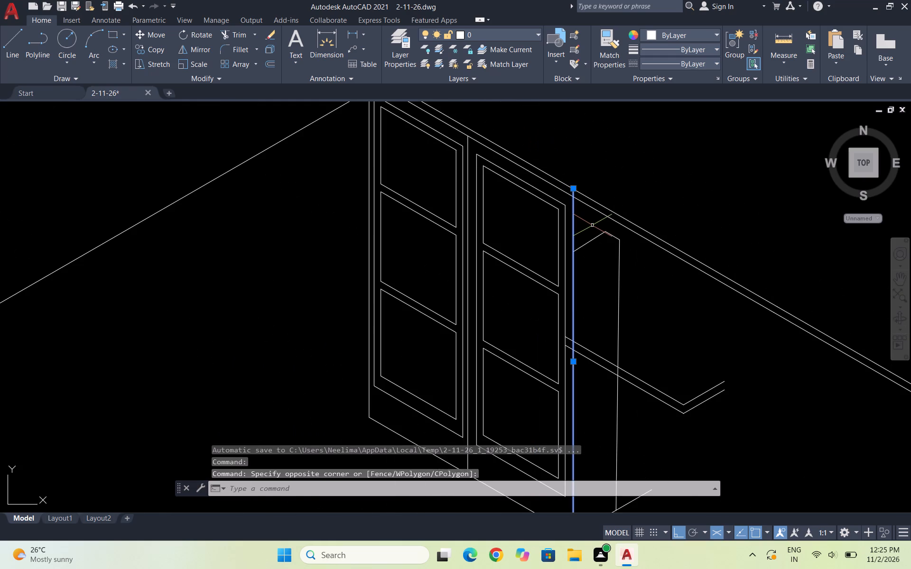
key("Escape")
Trim the top of the cabinet's corner vertical where it runs between the two long sloping top lines.
scroll(578, 193, "down", 1)
type("TR")
key("Return")
scroll(587, 173, "up", 4)
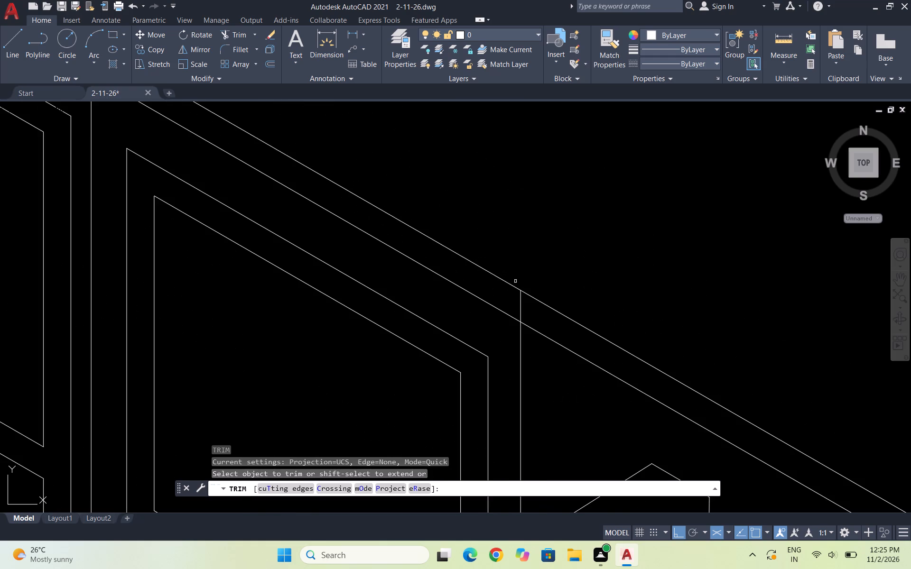
left_click(519, 310)
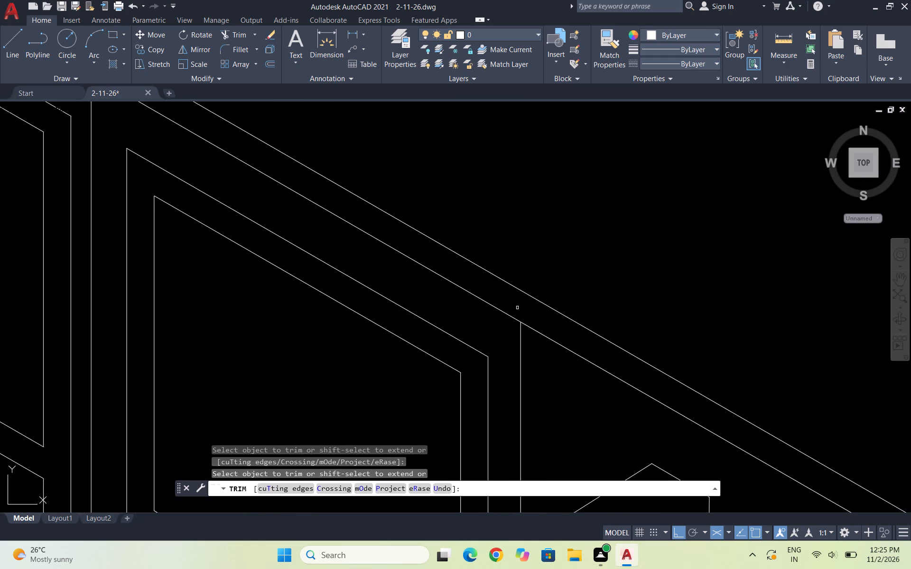
key("Escape")
key("Escape")
key("Escape")
Copy the cabinet's corner vertical along the lower sloping top line, from its top end to just past the return's outer ends.
scroll(492, 211, "down", 3)
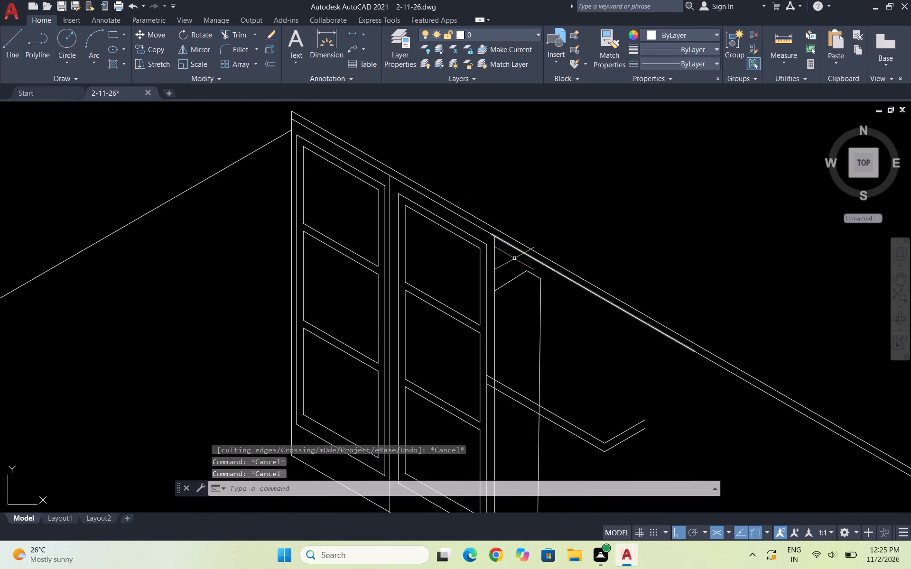
scroll(506, 258, "up", 3)
left_click_drag(506, 258, 497, 250)
left_click(453, 206)
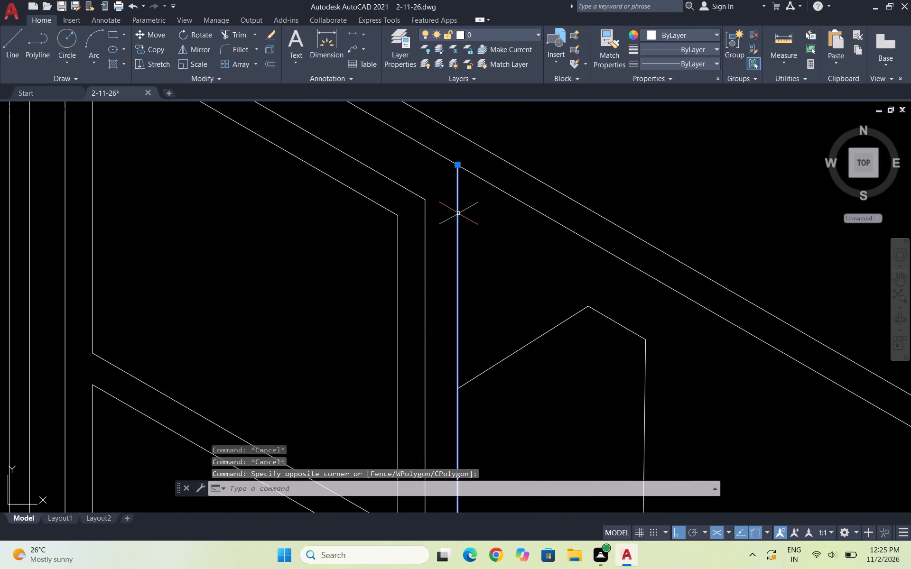
scroll(459, 214, "down", 1)
type("CO")
key("Return")
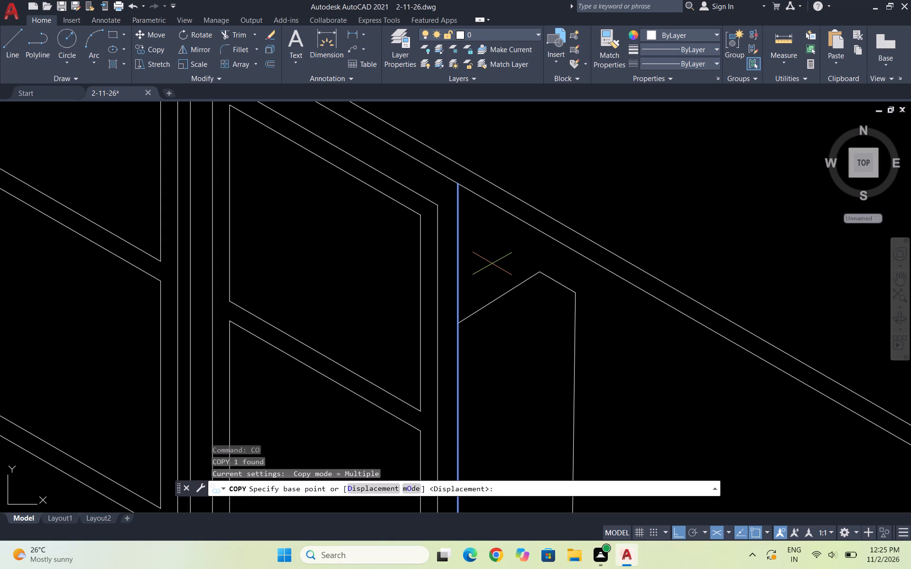
left_click(456, 187)
scroll(456, 179, "down", 3)
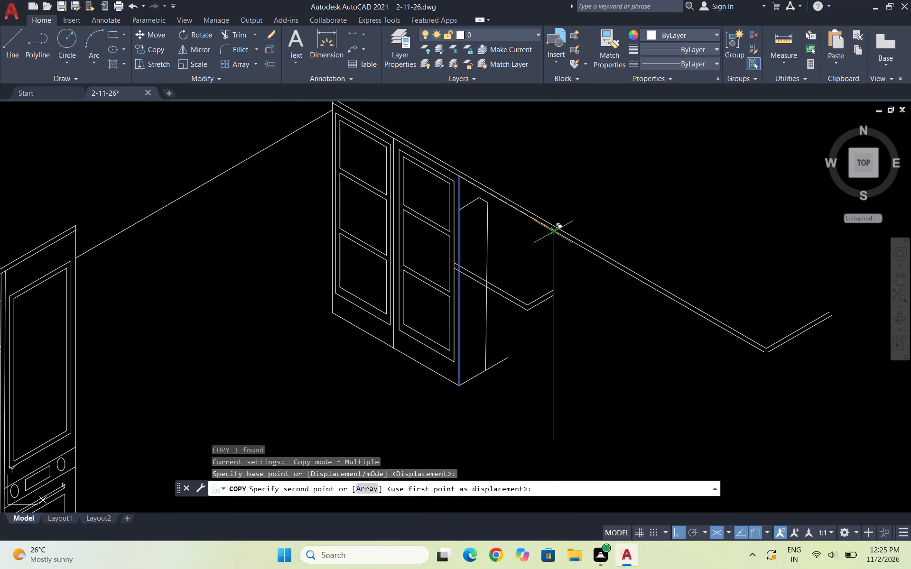
left_click(553, 232)
scroll(542, 238, "up", 3)
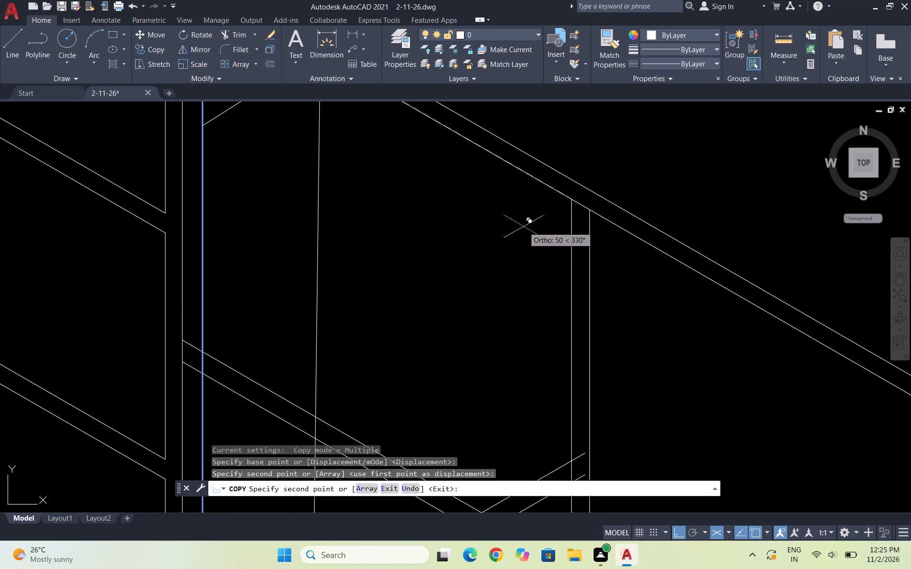
scroll(517, 216, "down", 1)
key("Escape")
Move the copied vertical inward at 30° so it meets the outer ends of the return's short rising lines.
scroll(587, 274, "up", 3)
left_click_drag(584, 327, 553, 308)
left_click(479, 247)
scroll(562, 197, "down", 3)
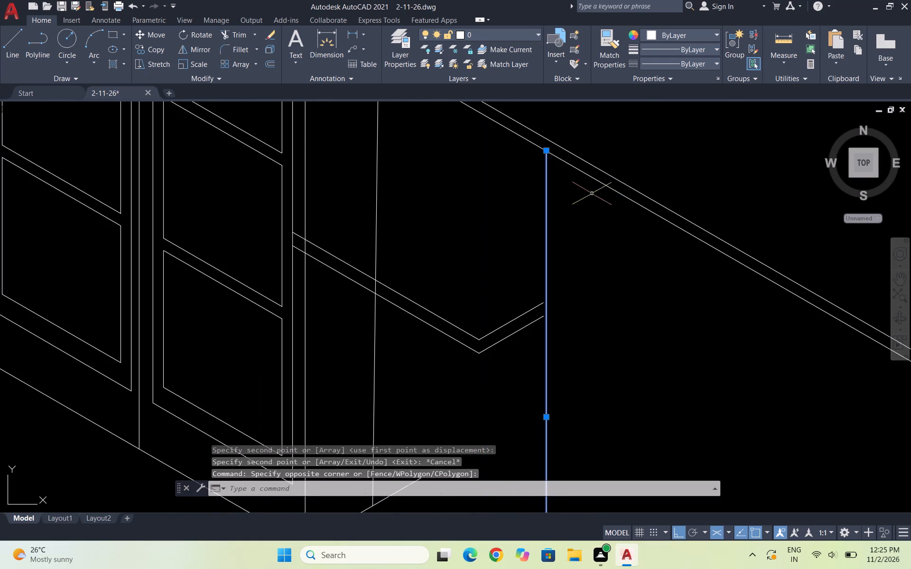
key("m")
key("Return")
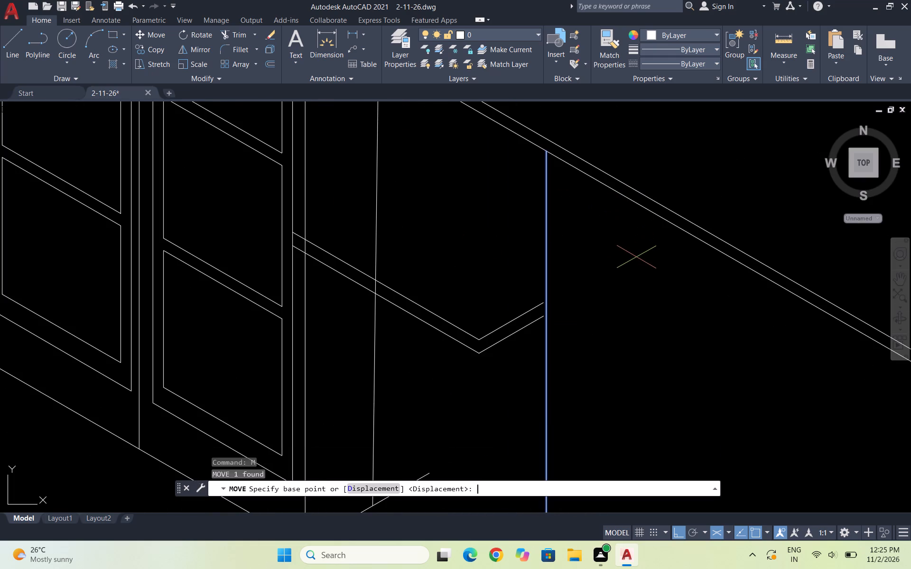
scroll(535, 303, "up", 4)
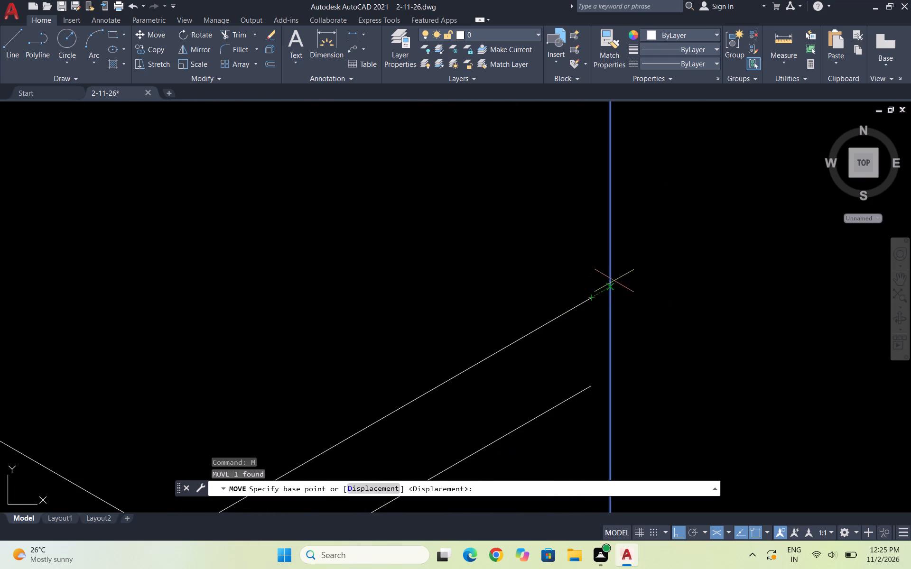
left_click(614, 286)
left_click(591, 295)
scroll(672, 257, "down", 5)
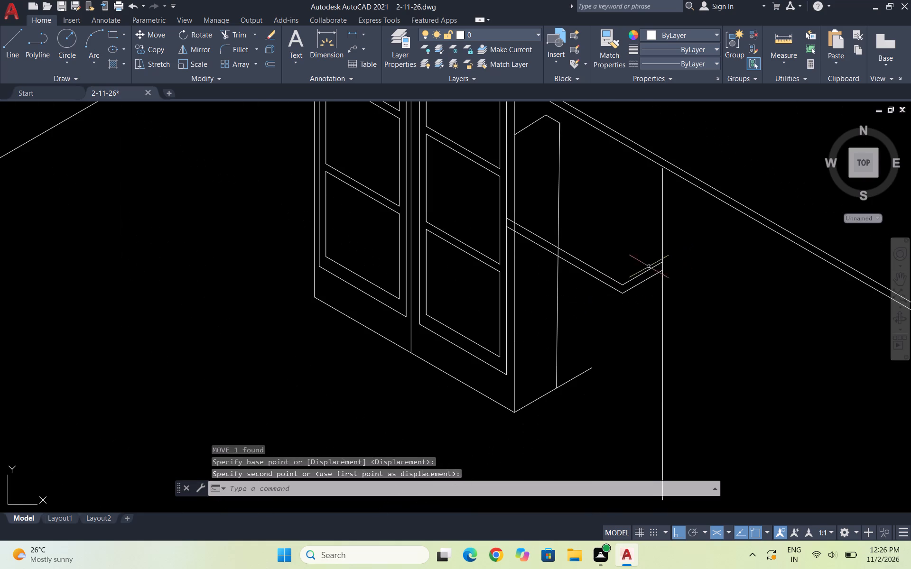
key("Escape")
key("Escape")
key("Escape")
key("Escape")
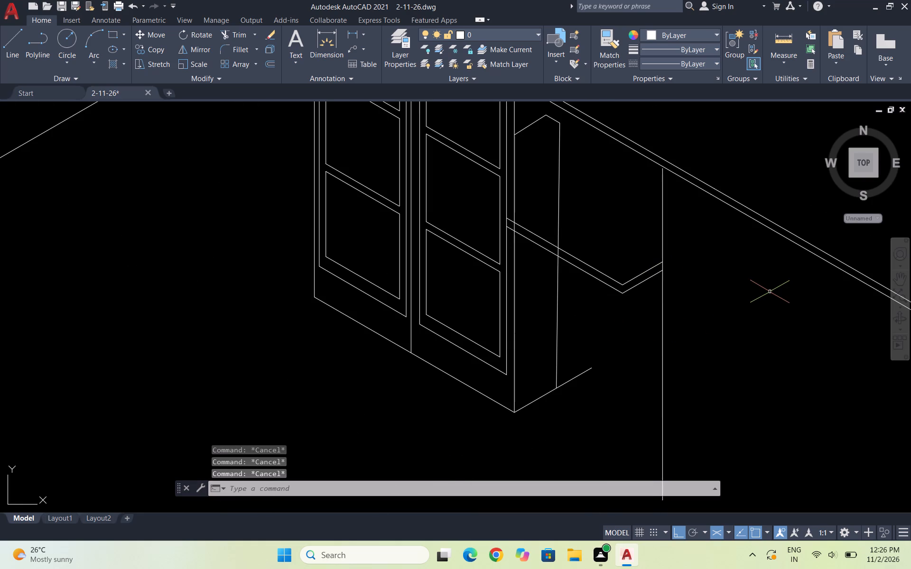
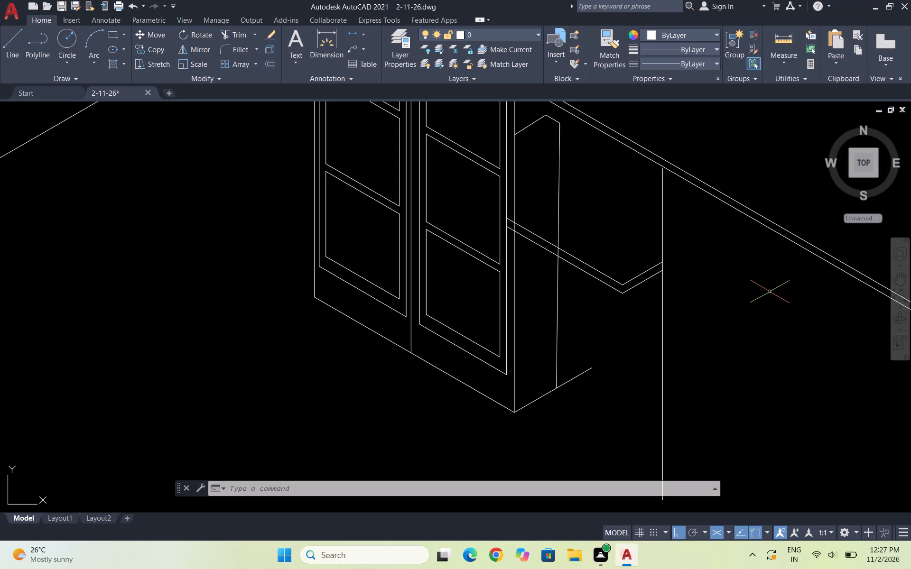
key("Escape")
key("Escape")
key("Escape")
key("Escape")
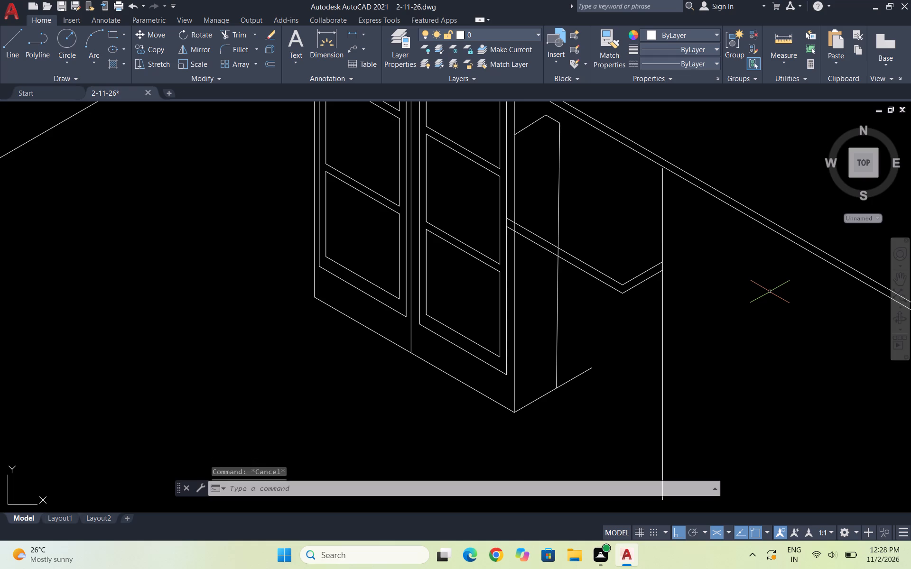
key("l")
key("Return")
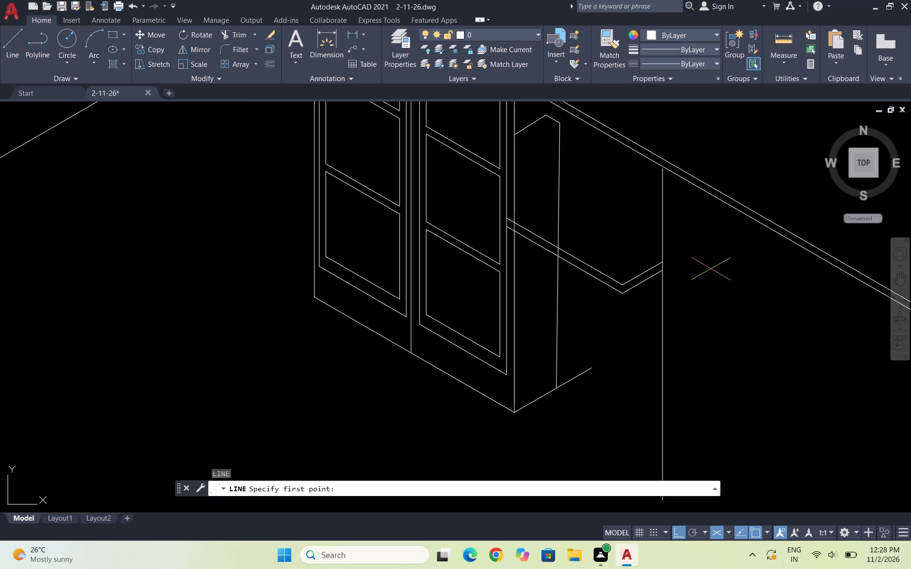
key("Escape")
Extend the top of the vertical at the return's outer ends up to the lower long sloping line.
type("EX")
key("Return")
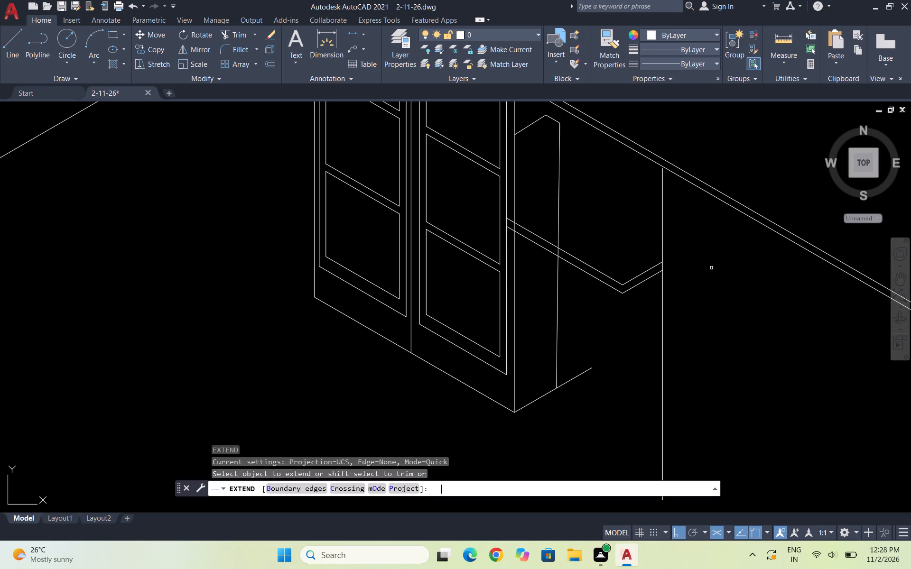
left_click(663, 201)
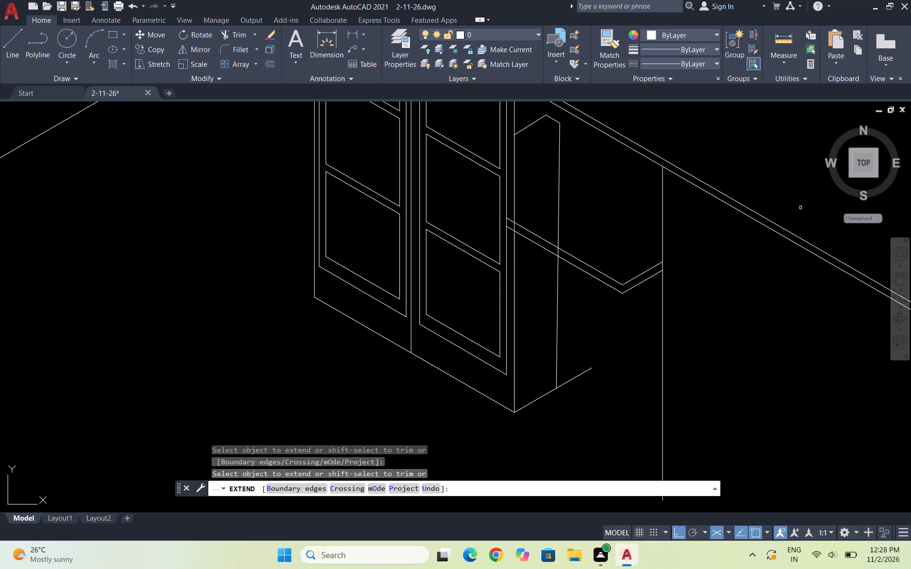
key("Escape")
scroll(614, 303, "down", 3)
key("Escape")
scroll(607, 328, "up", 2)
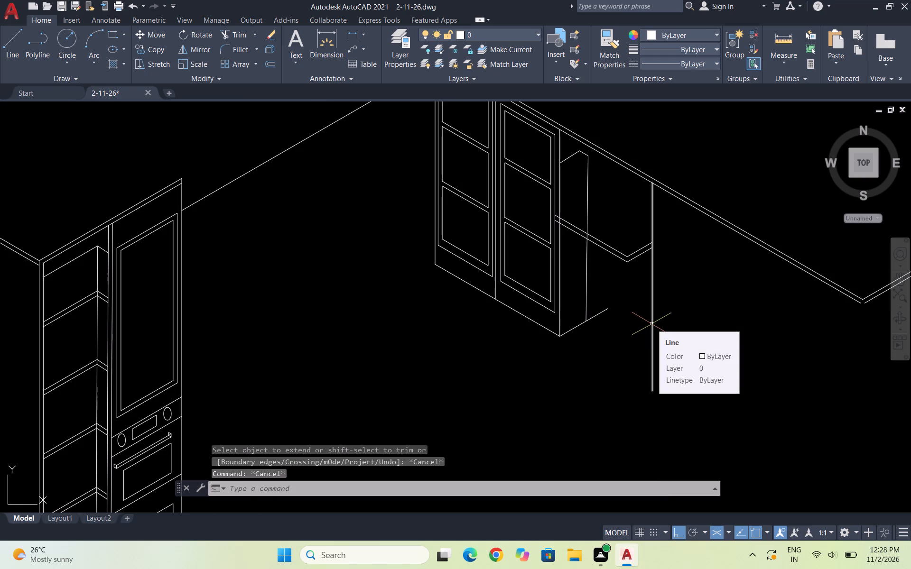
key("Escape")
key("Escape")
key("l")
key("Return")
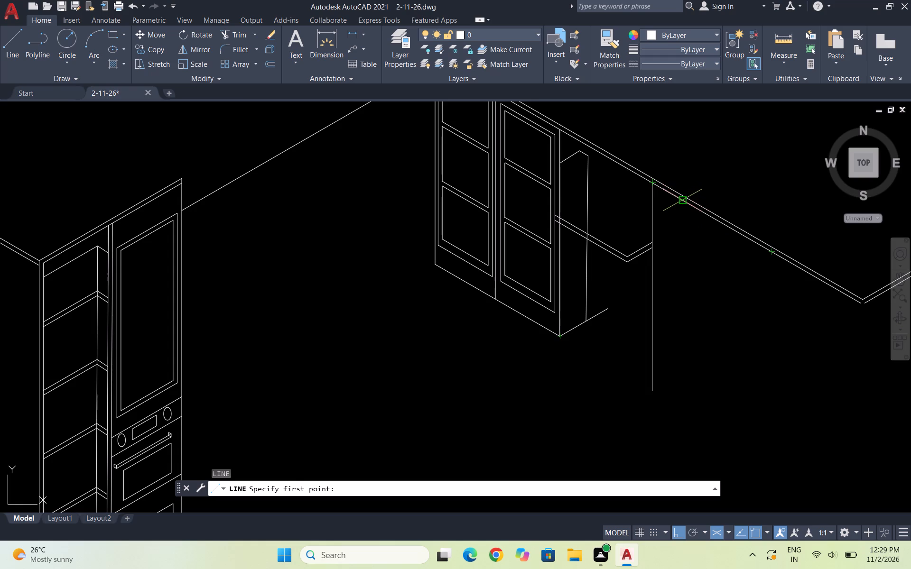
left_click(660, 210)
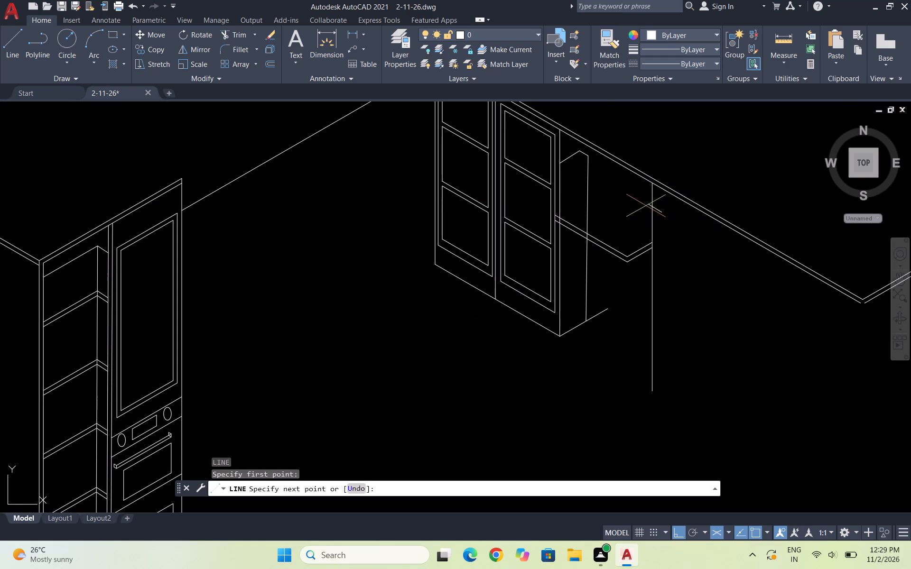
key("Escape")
Move the return's outer vertical by its top end farther out along the lower long sloping line, away from the cabinet.
left_click(657, 215)
left_click(629, 209)
scroll(641, 229, "down", 1)
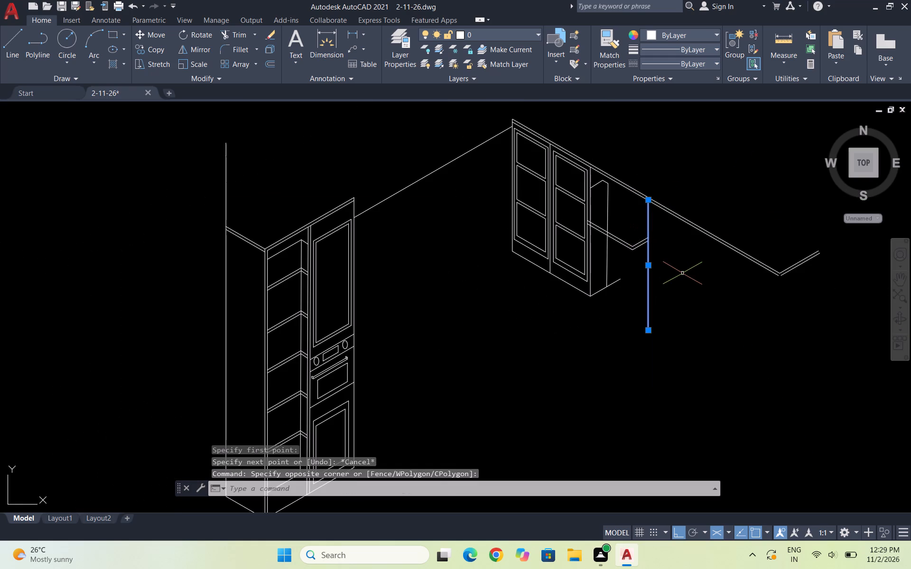
key("m")
key("Return")
scroll(640, 213, "up", 3)
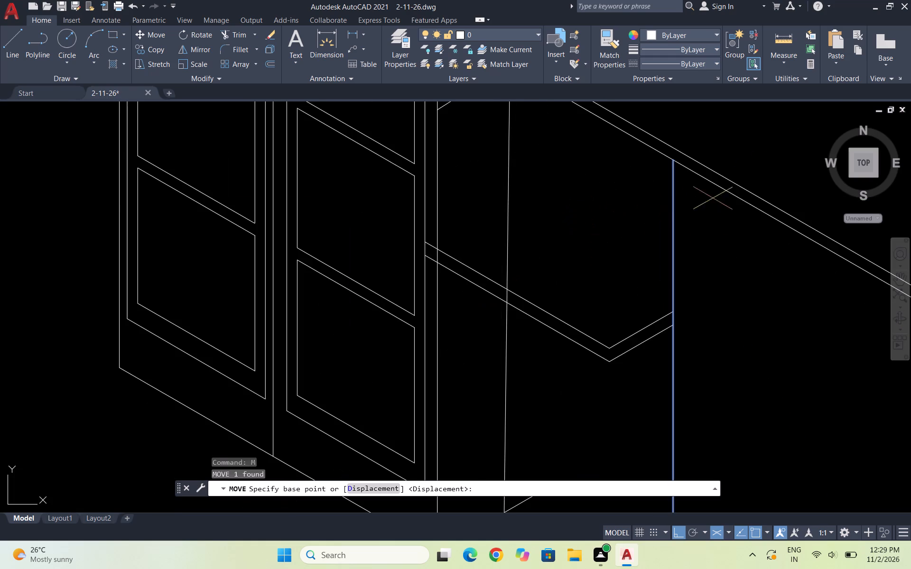
scroll(592, 221, "down", 1)
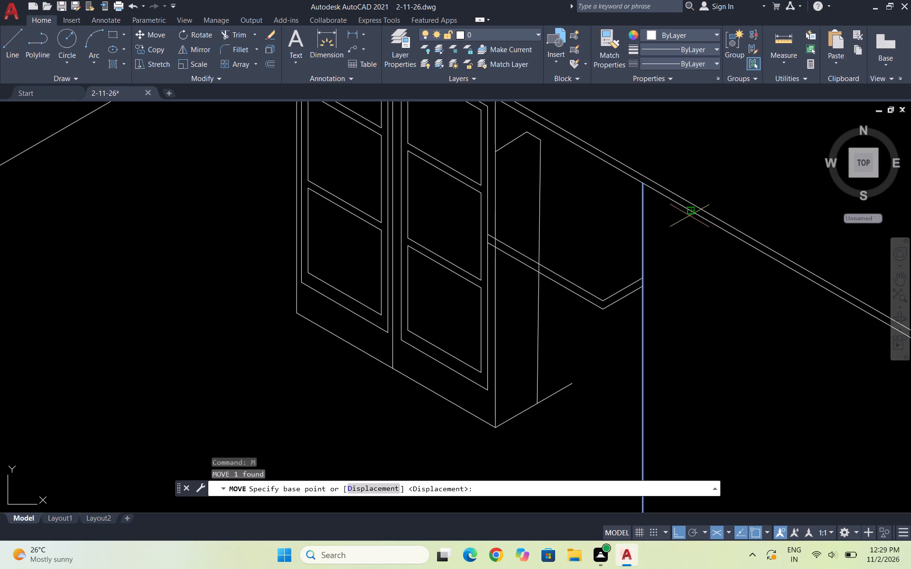
left_click(641, 188)
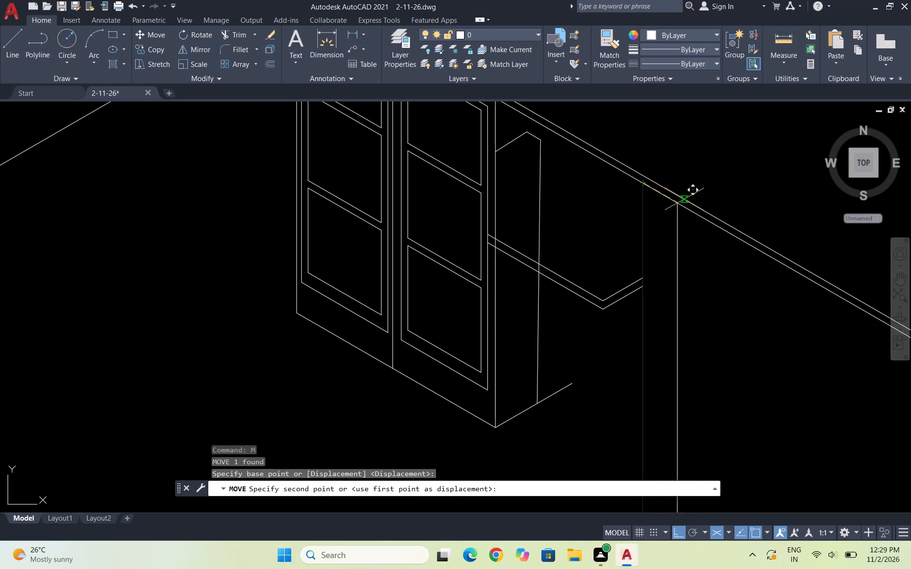
left_click(686, 213)
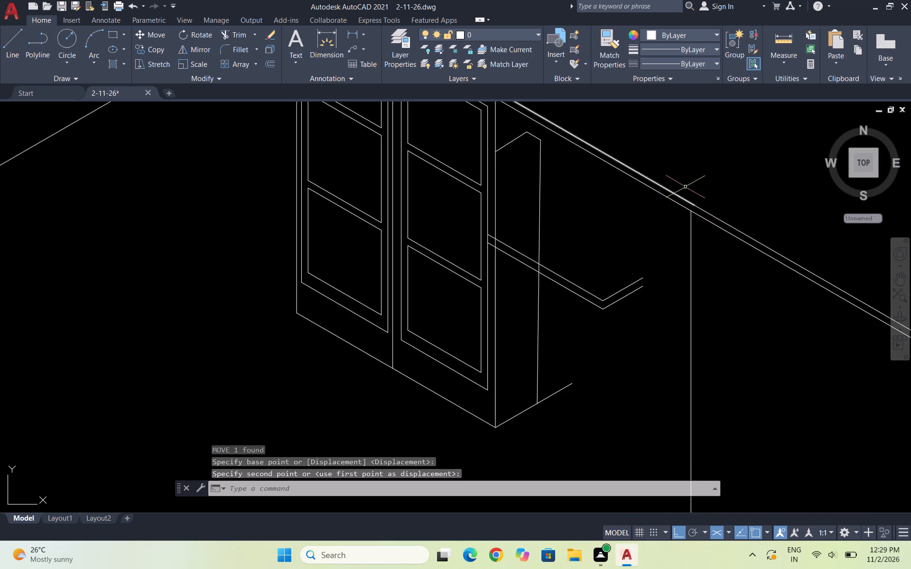
scroll(526, 313, "down", 1)
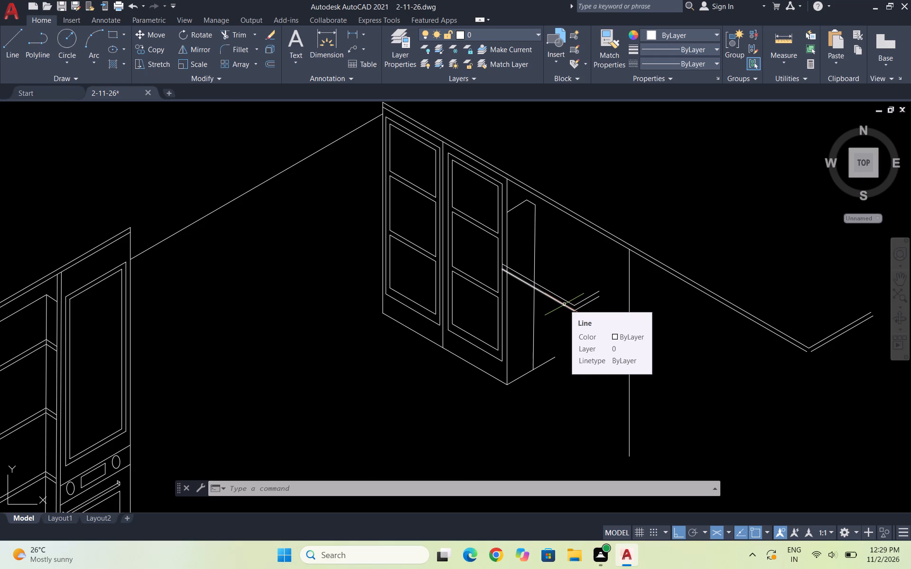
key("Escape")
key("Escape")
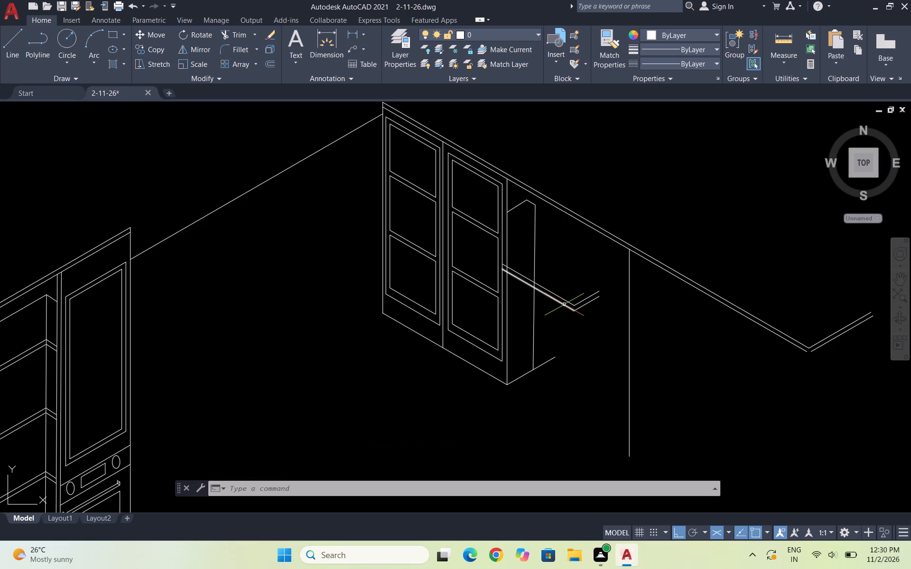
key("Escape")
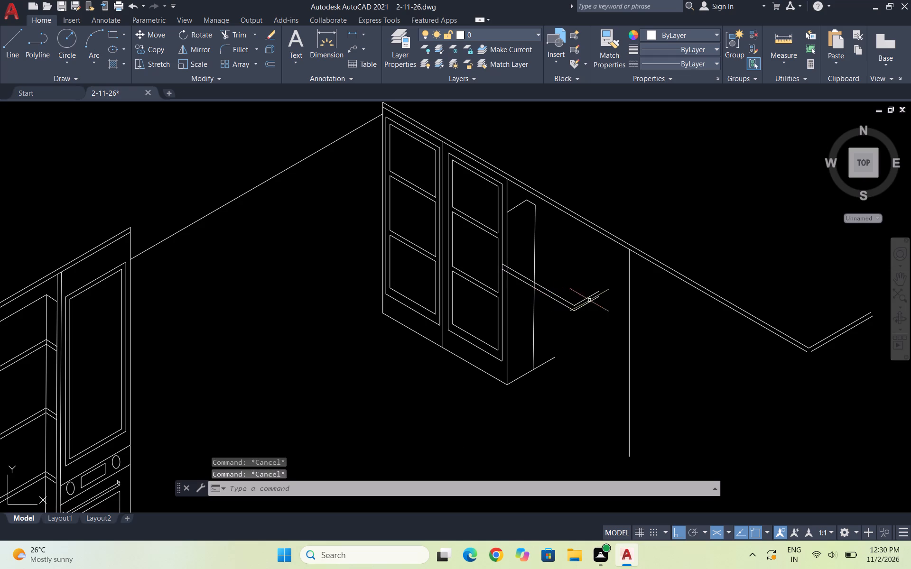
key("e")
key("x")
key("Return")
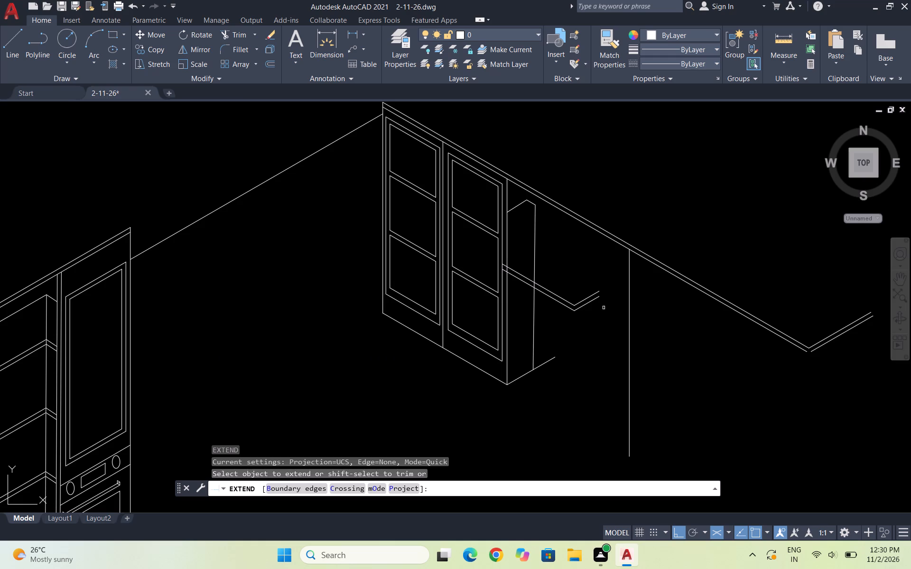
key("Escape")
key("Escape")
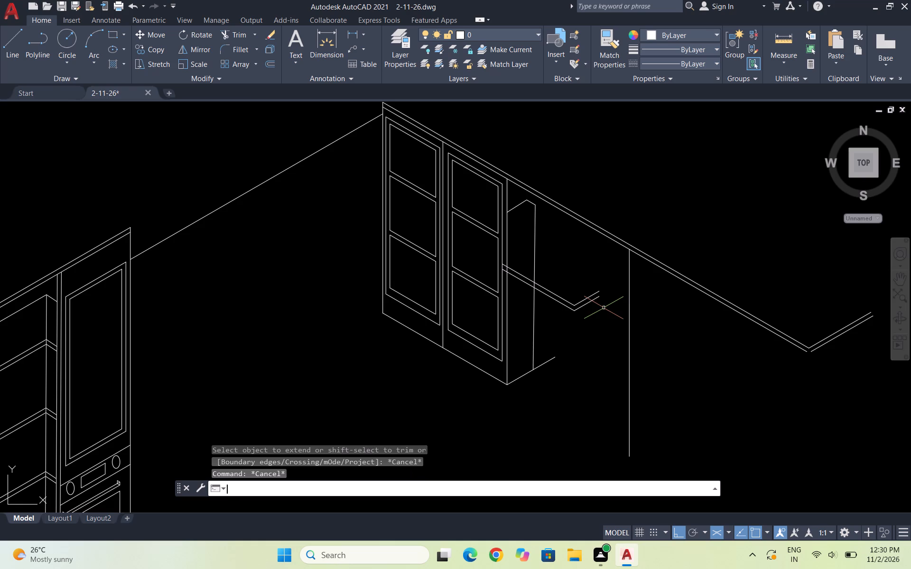
Extend both short rising lines of the return to the moved vertical, and trim any overshoot past the return's corner.
key("Escape")
key("Escape")
type("EX")
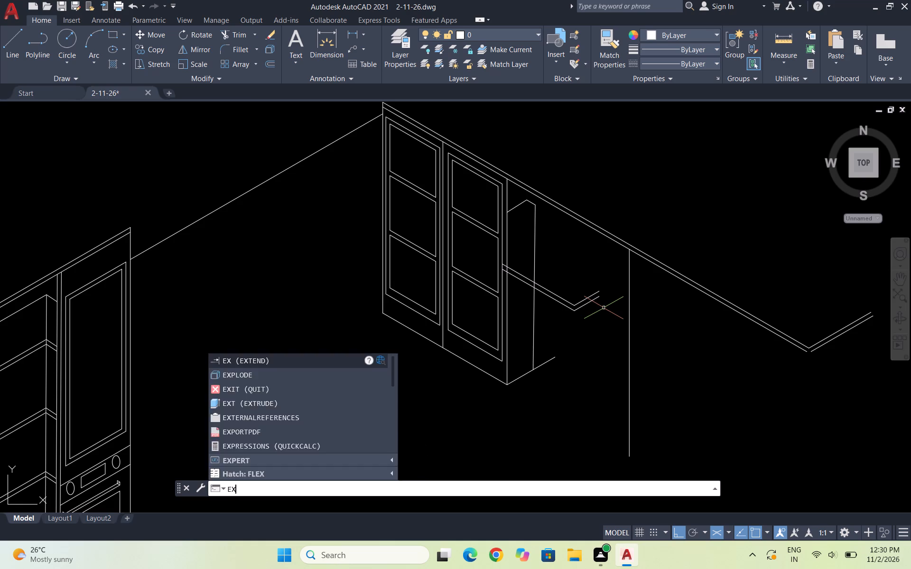
key("Return")
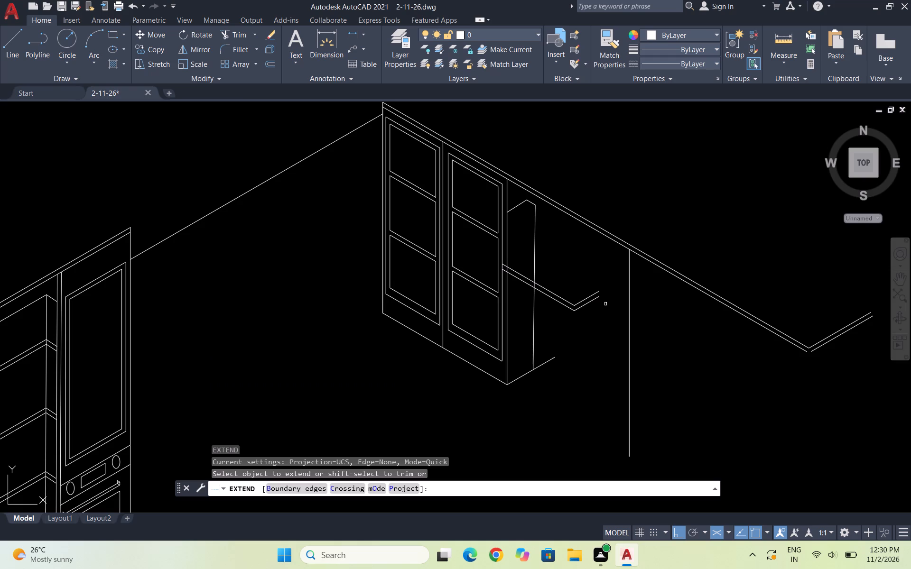
left_click(598, 294)
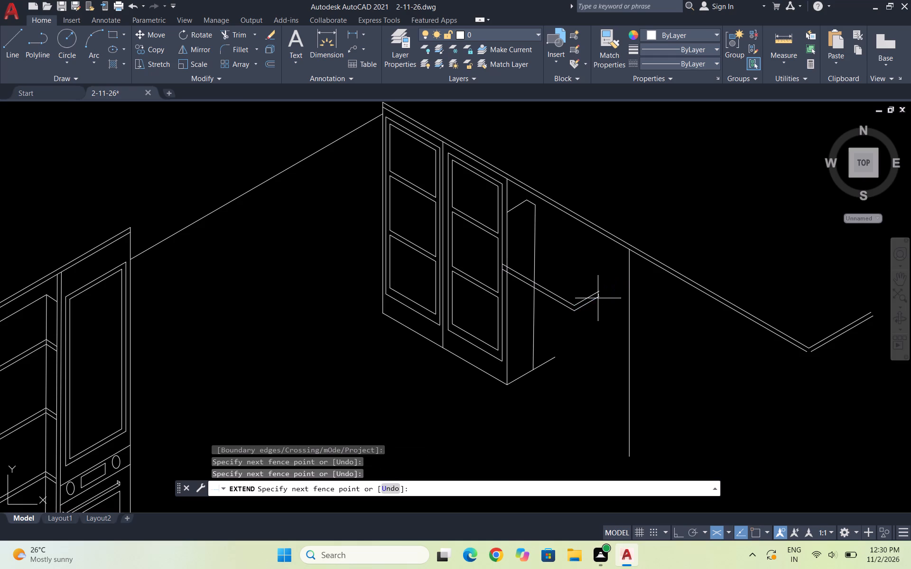
left_click(595, 309)
left_click_drag(597, 269, 601, 322)
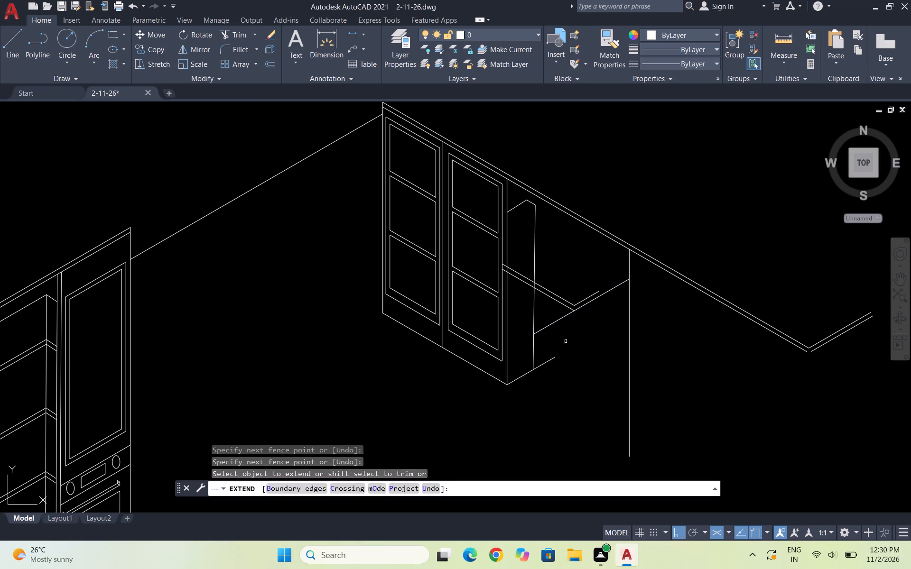
left_click(560, 338, "shift")
left_click(550, 313, "shift")
left_click_drag(592, 286, 597, 323)
left_click_drag(551, 320, 556, 332, "shift")
key("Escape")
key("Escape")
key("Escape")
key("Escape")
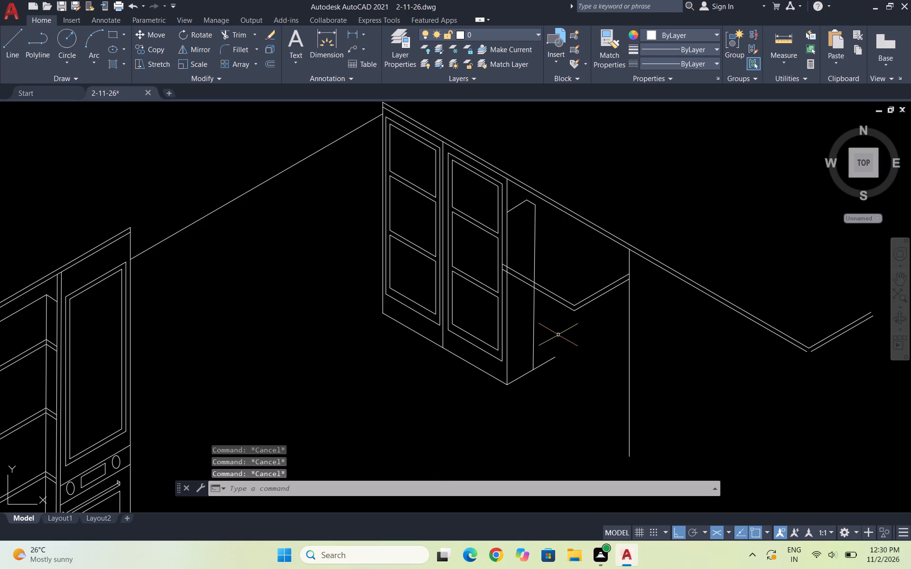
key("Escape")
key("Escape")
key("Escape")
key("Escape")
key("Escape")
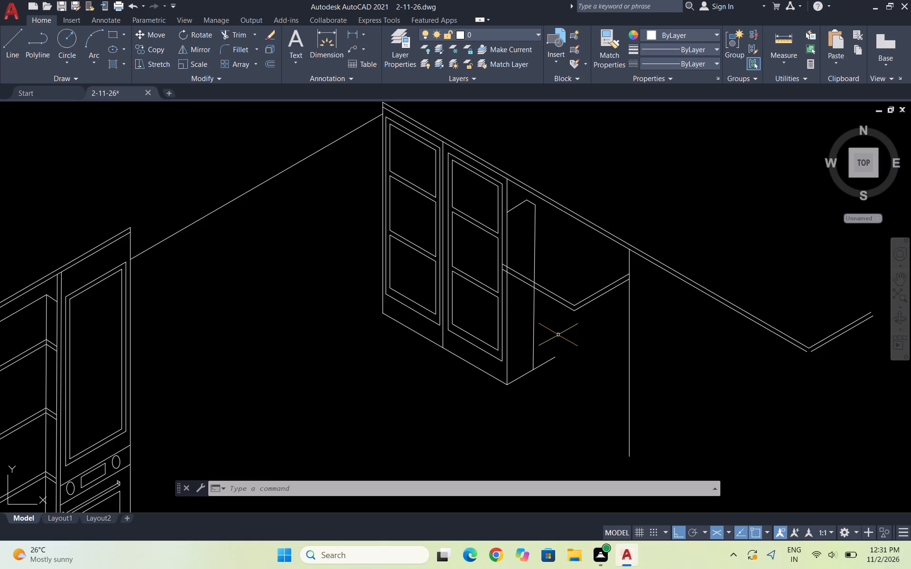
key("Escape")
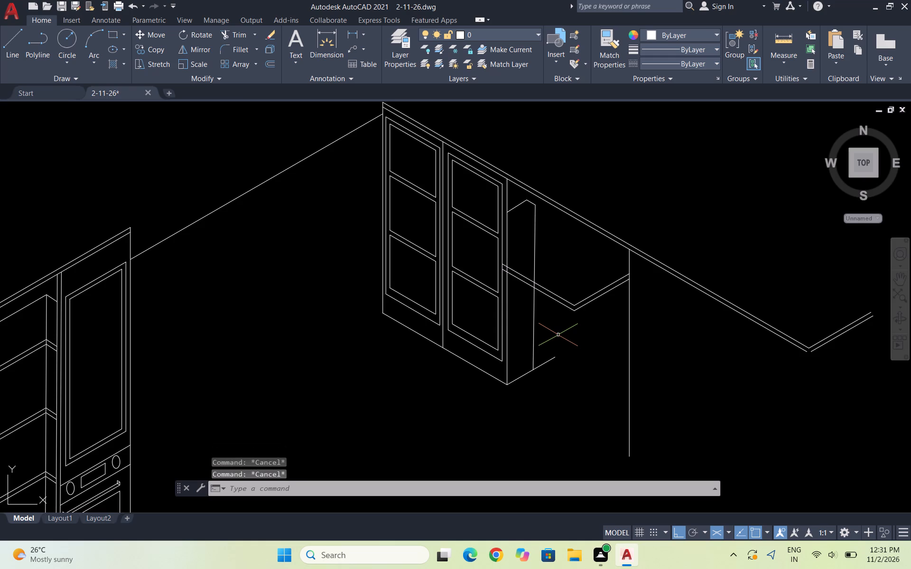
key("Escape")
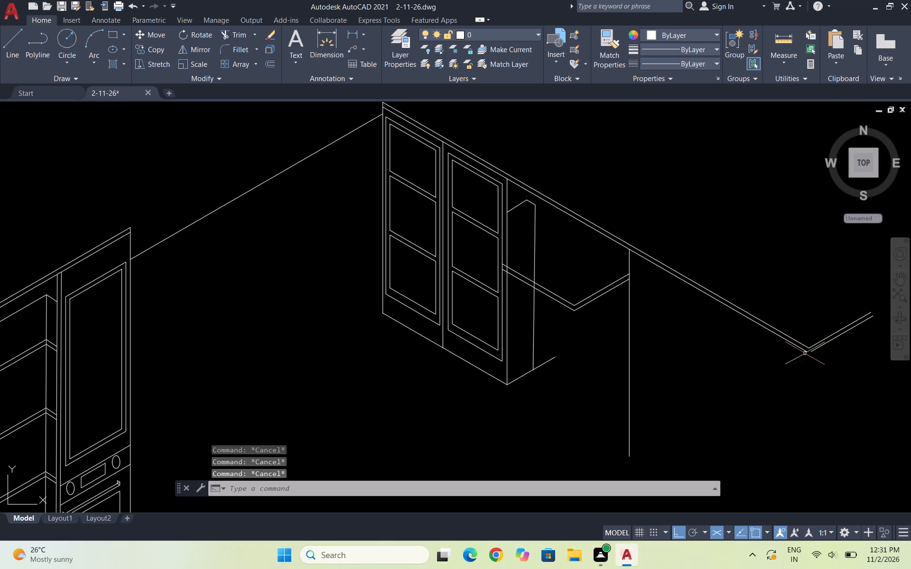
Fillet the lower long sloping line and the lower rising line with radius 0 to close their far corner.
scroll(805, 358, "up", 3)
scroll(775, 340, "down", 4)
scroll(724, 359, "up", 5)
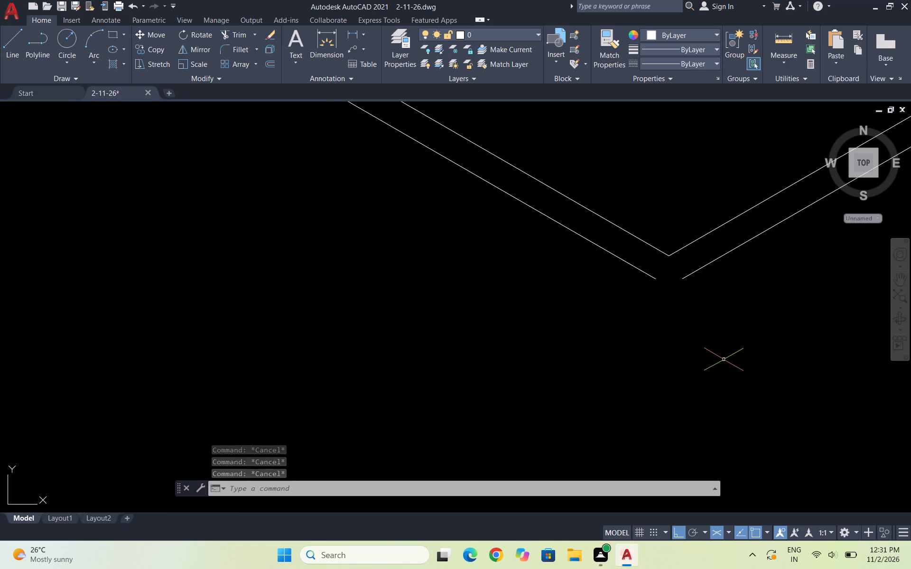
key("f")
key("Return")
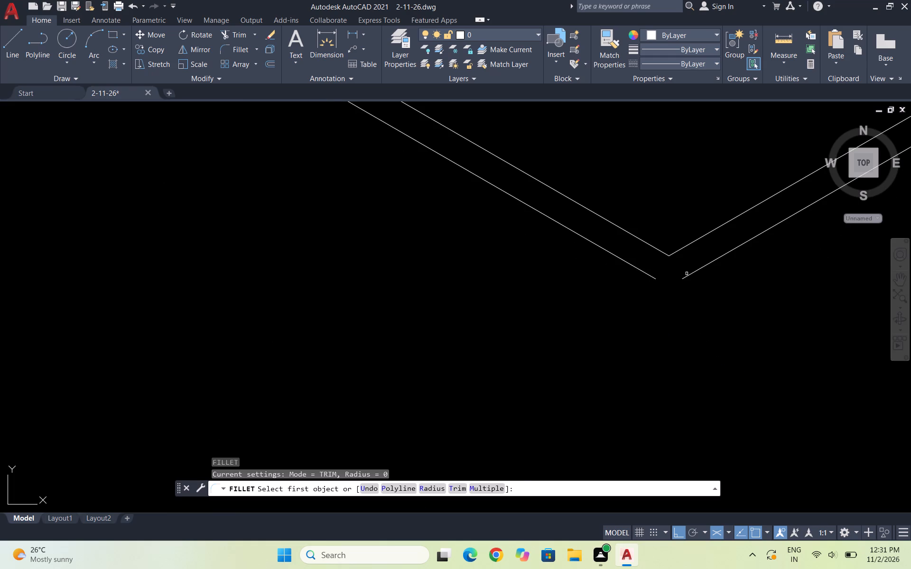
left_click(687, 274)
left_click(653, 279)
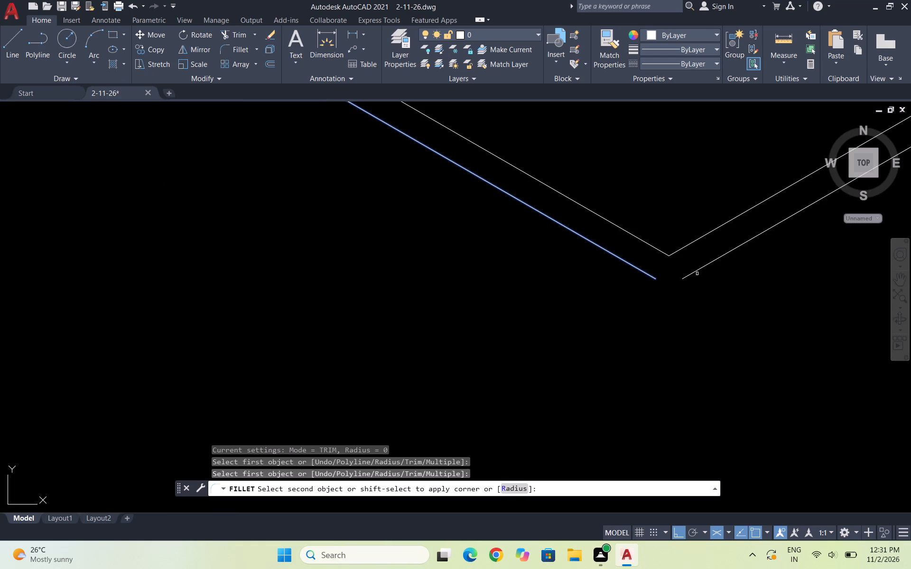
left_click(697, 270)
key("Escape")
scroll(638, 252, "down", 3)
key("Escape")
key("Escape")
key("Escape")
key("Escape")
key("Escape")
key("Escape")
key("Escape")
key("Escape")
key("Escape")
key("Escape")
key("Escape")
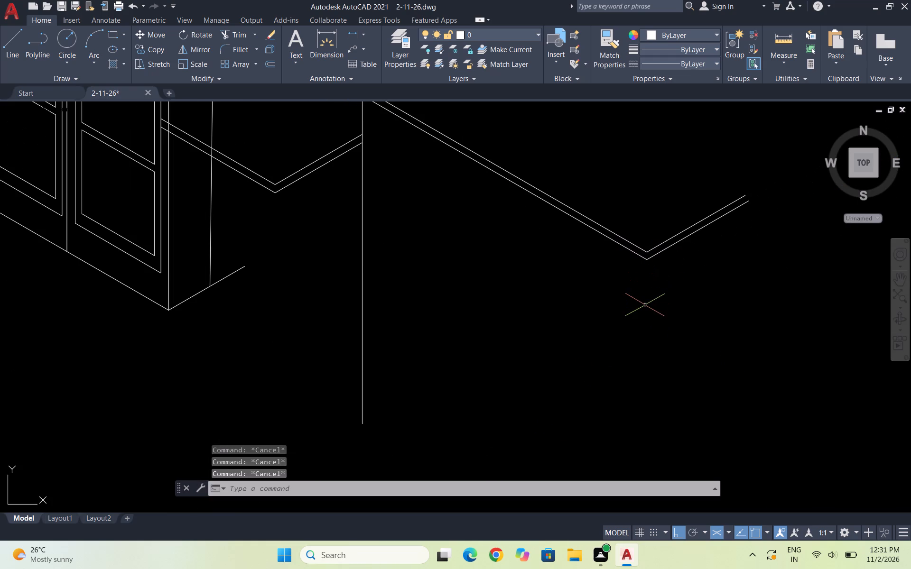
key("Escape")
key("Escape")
Draw a vertical line down from the closed far corner, and continue it to the bottom end of the return's outer vertical.
key("l")
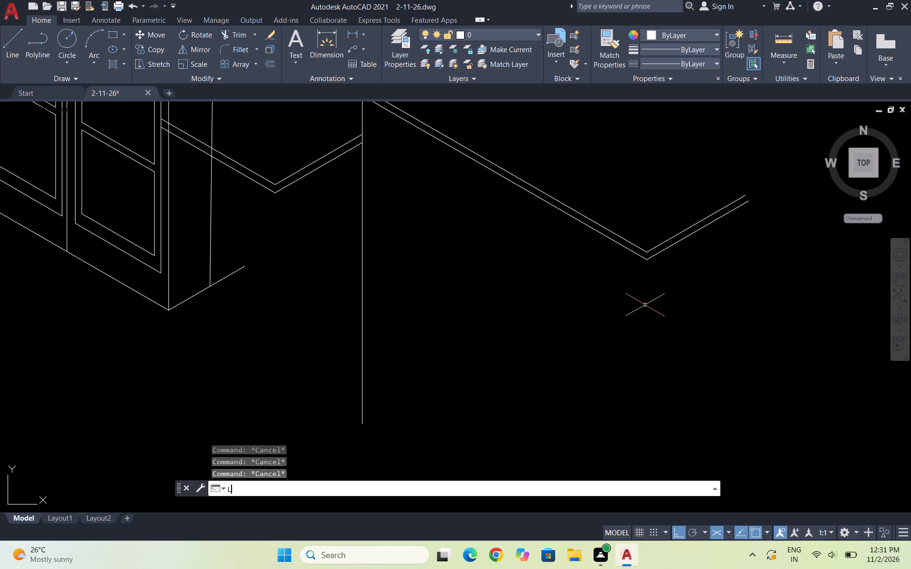
key("Return")
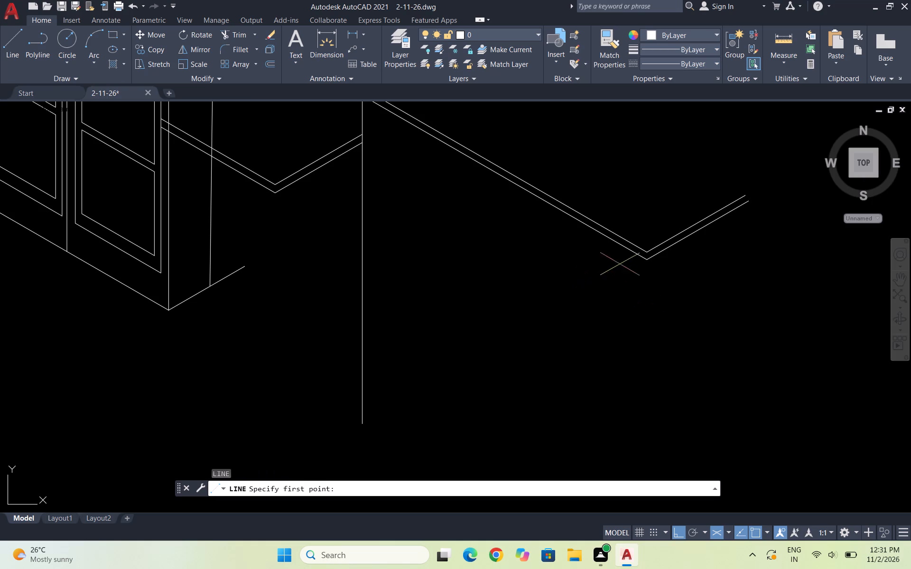
left_click(650, 259)
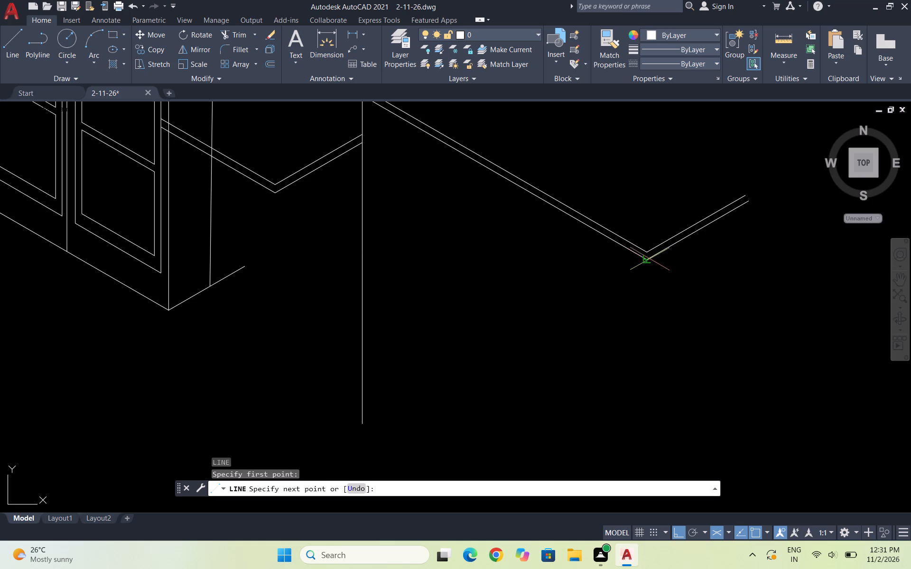
scroll(647, 259, "down", 5)
scroll(632, 269, "up", 5)
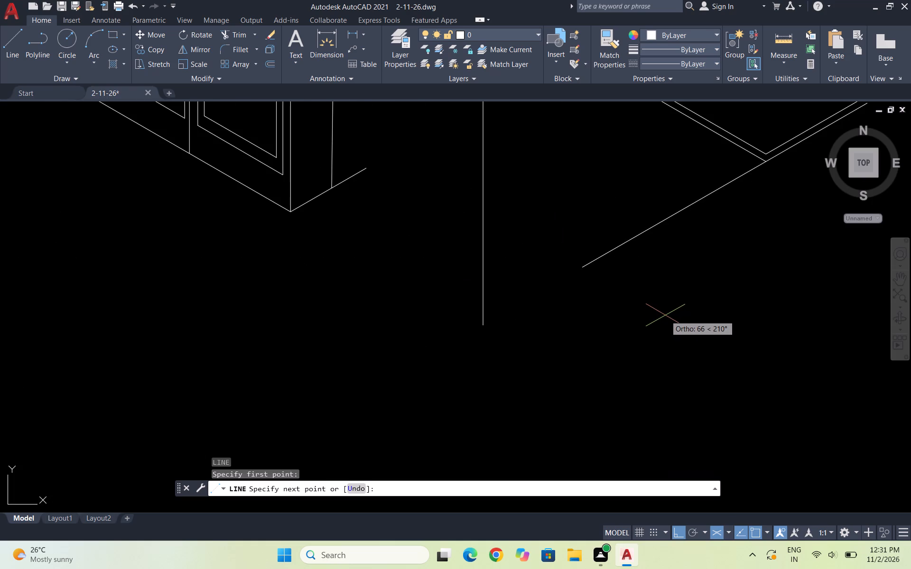
key("F5")
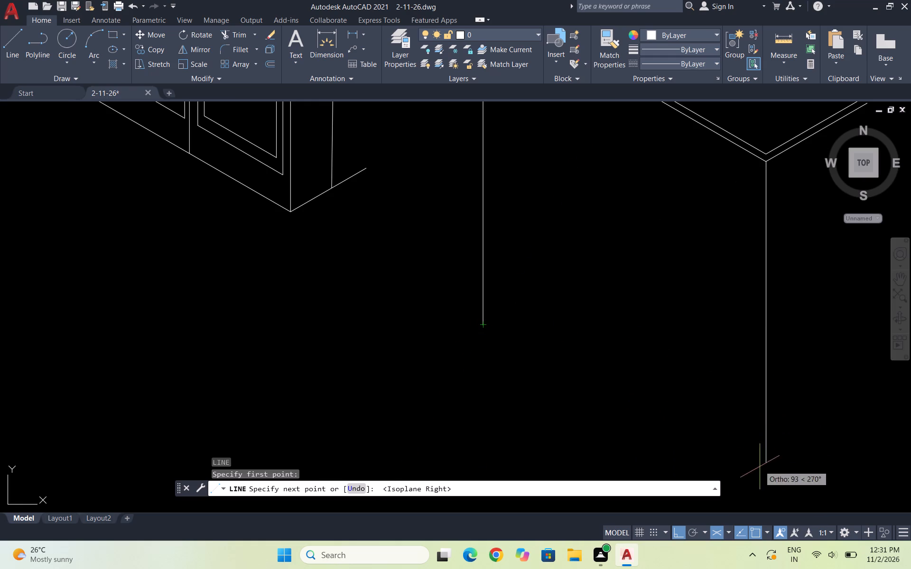
left_click(758, 489)
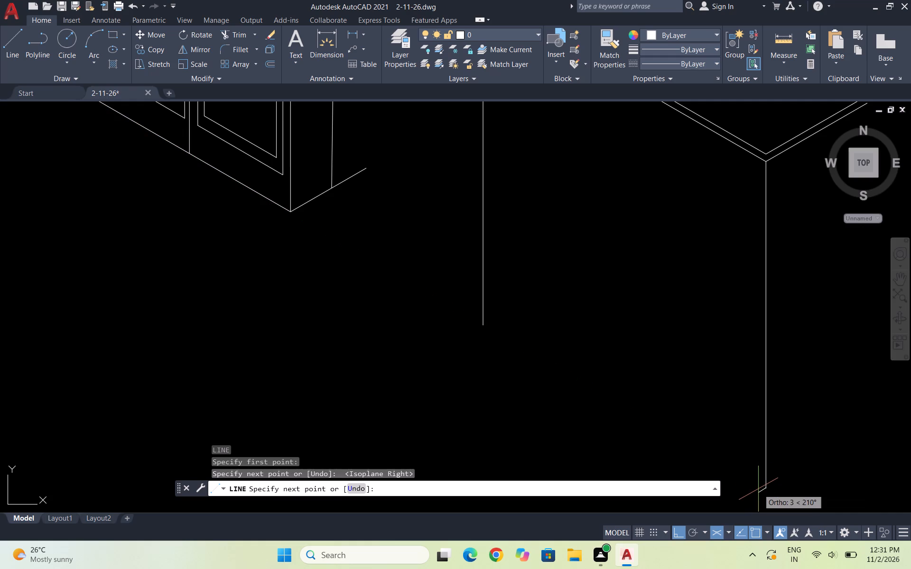
left_click(482, 325)
key("Escape")
scroll(482, 325, "down", 4)
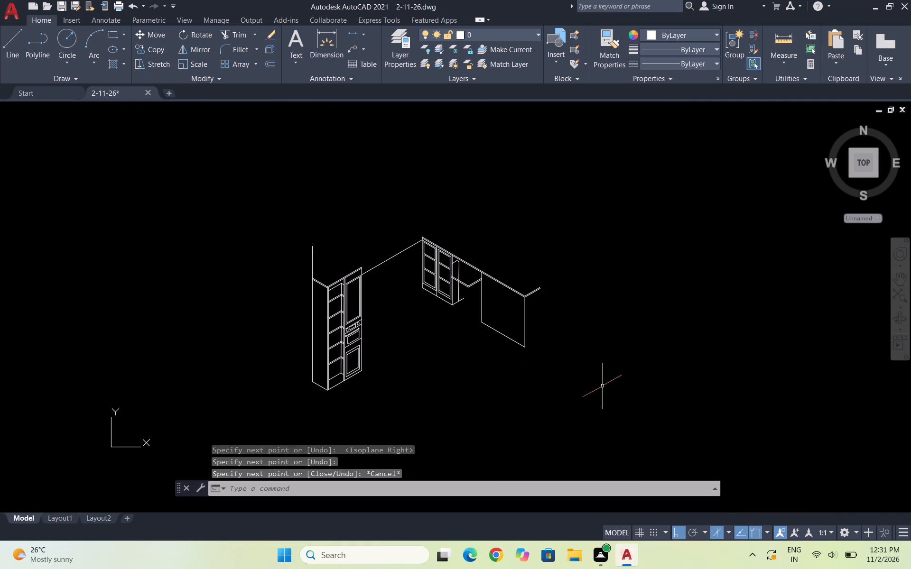
scroll(522, 292, "up", 3)
key("Escape")
key("Escape")
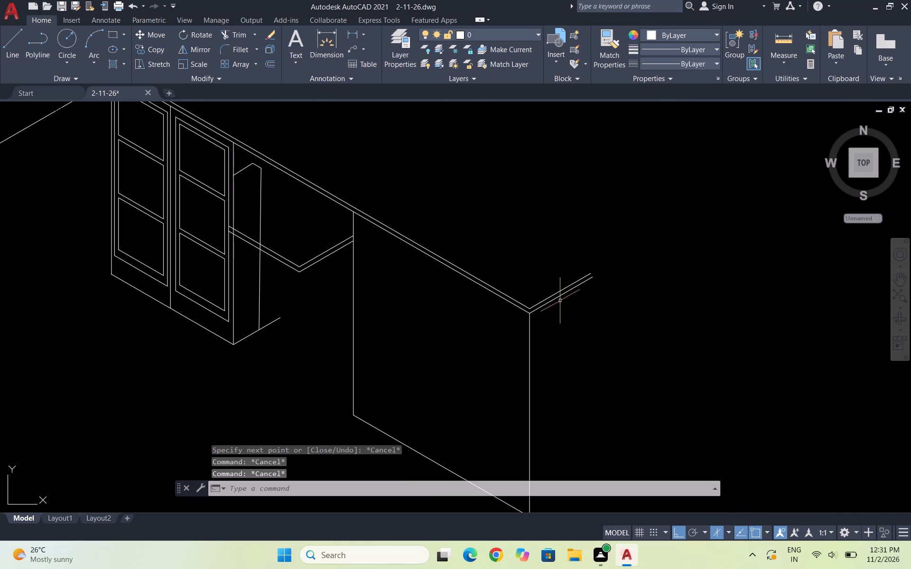
key("Escape")
key("Escape")
key("Escape")
key("Escape")
key("Escape")
key("Escape")
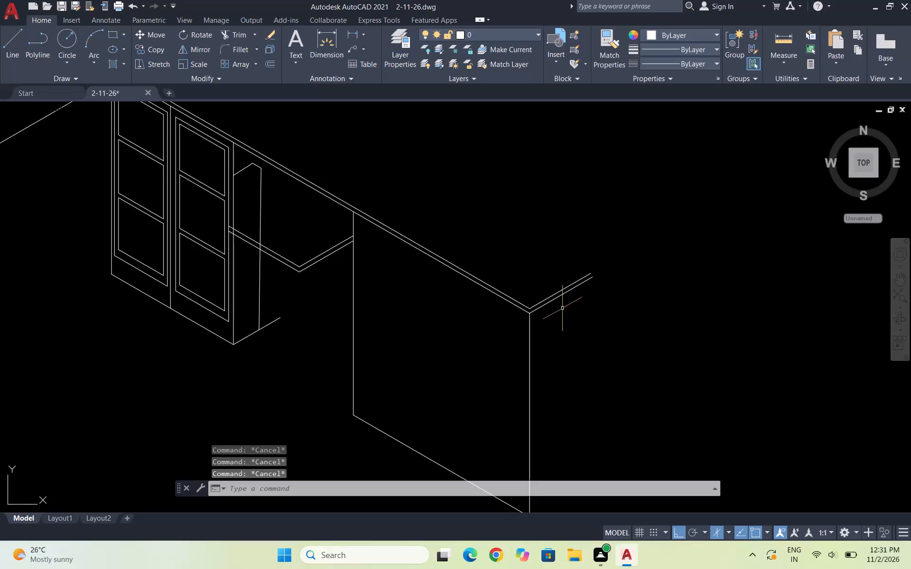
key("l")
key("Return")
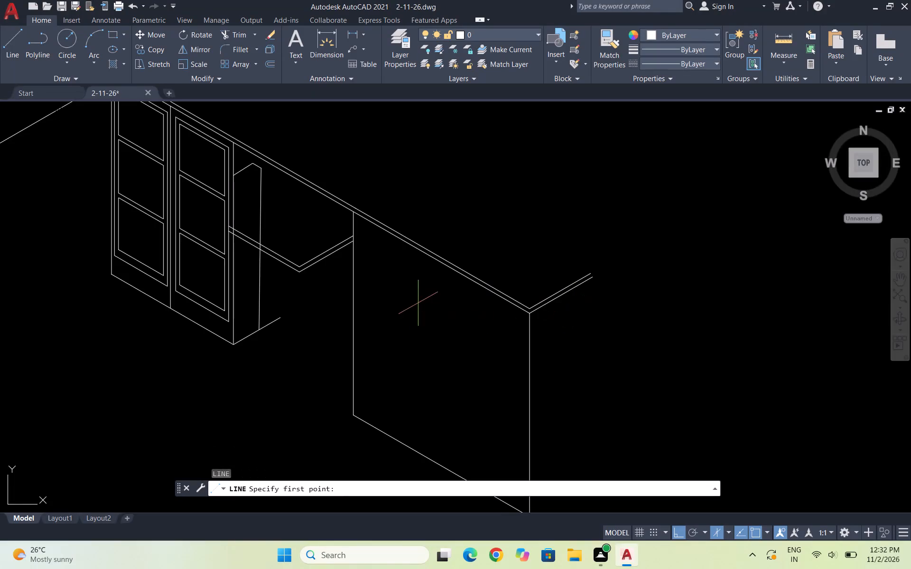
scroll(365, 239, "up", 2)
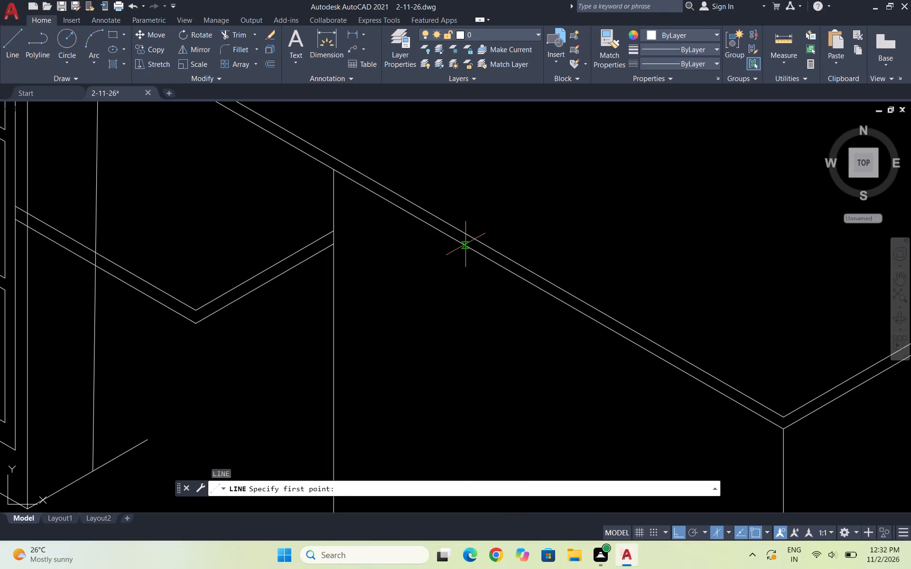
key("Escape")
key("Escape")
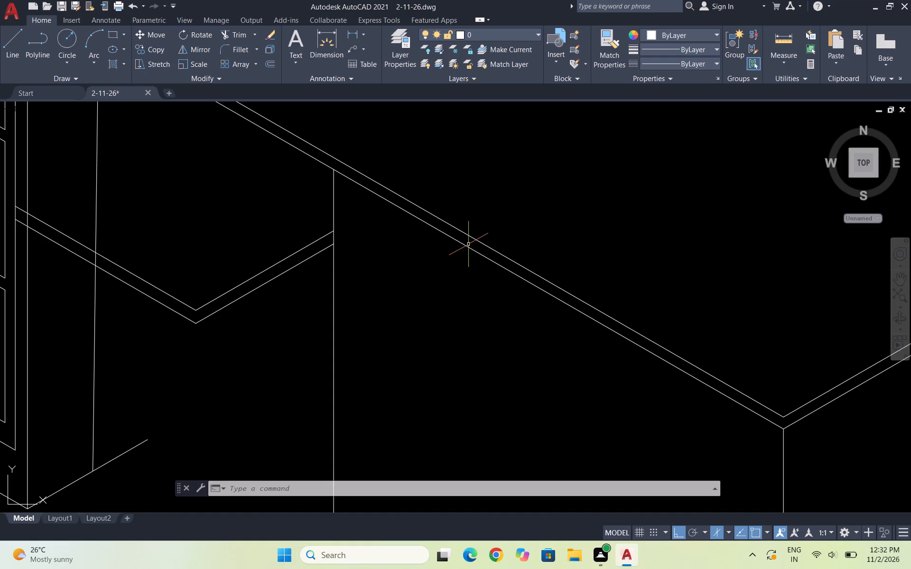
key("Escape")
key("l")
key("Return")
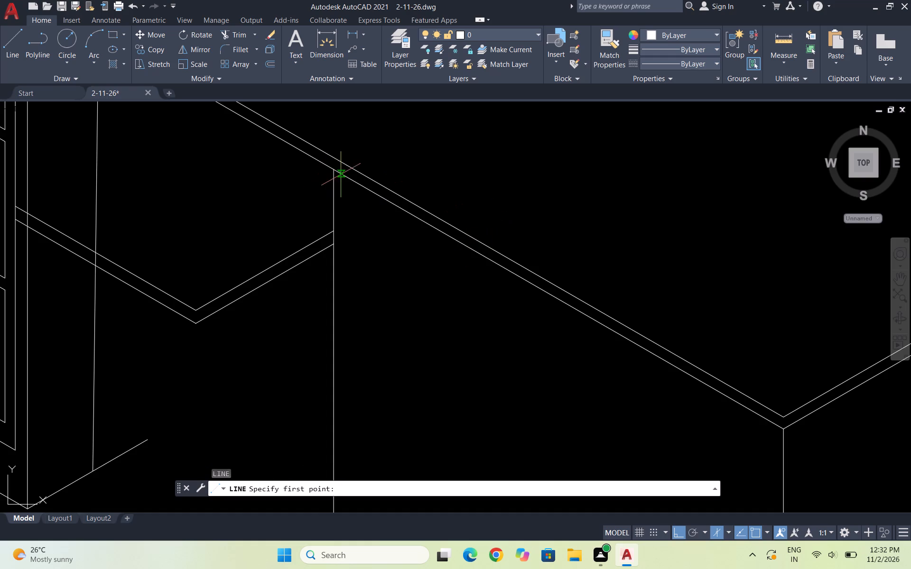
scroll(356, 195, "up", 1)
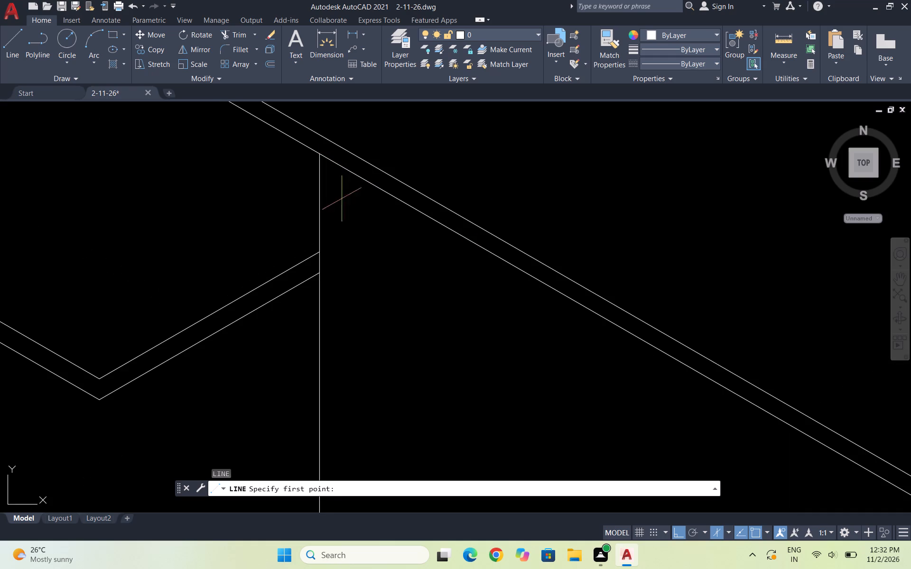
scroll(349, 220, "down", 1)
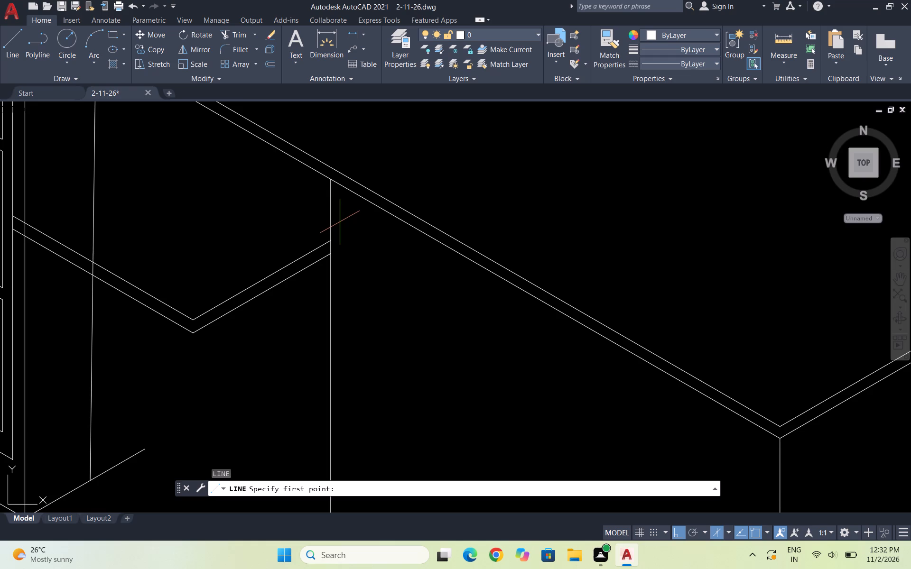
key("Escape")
Draw a vertical line about 91 units long just inside the new panel, beside the return's outer vertical, stopping above the bottom edge.
key("l")
key("Return")
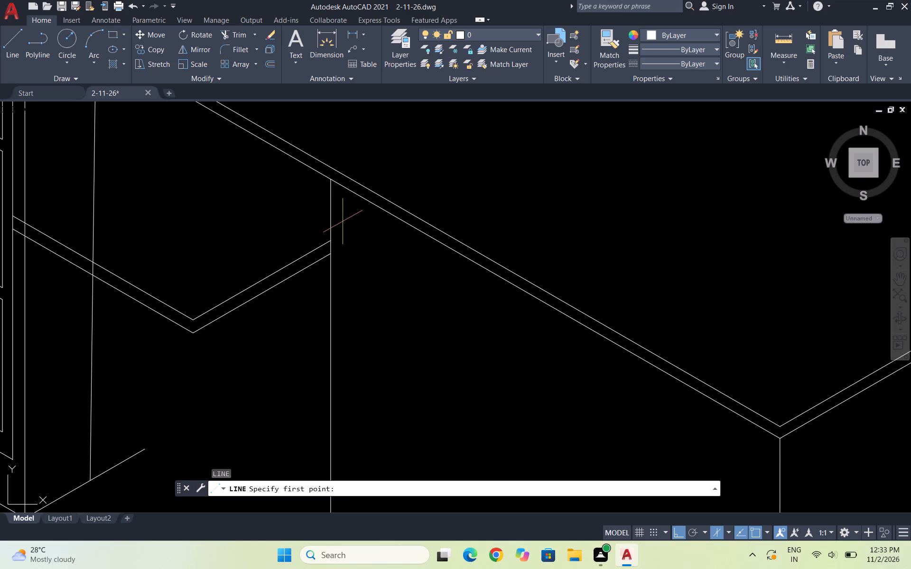
left_click(342, 216)
scroll(341, 215, "down", 2)
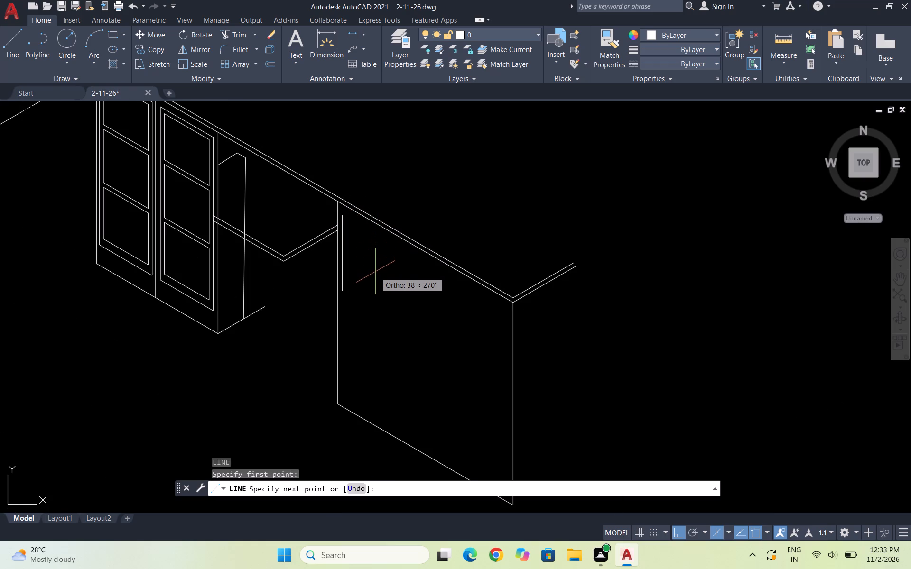
scroll(363, 215, "down", 2)
scroll(361, 257, "up", 2)
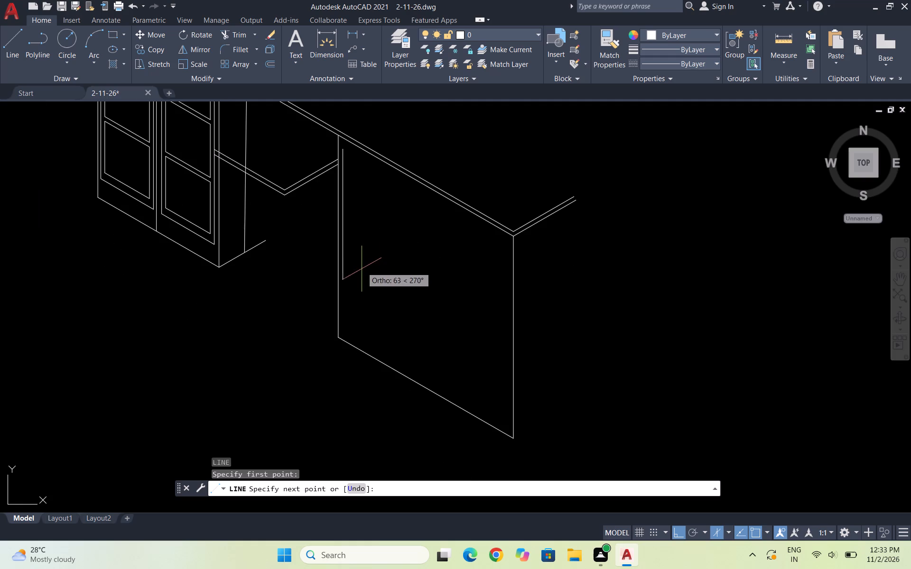
scroll(362, 320, "up", 1)
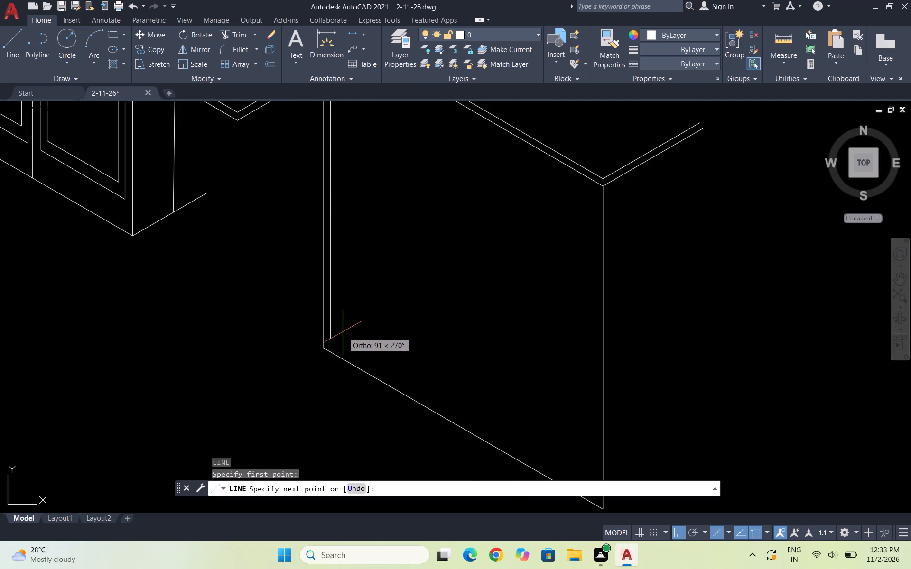
left_click(343, 332)
scroll(351, 336, "down", 3)
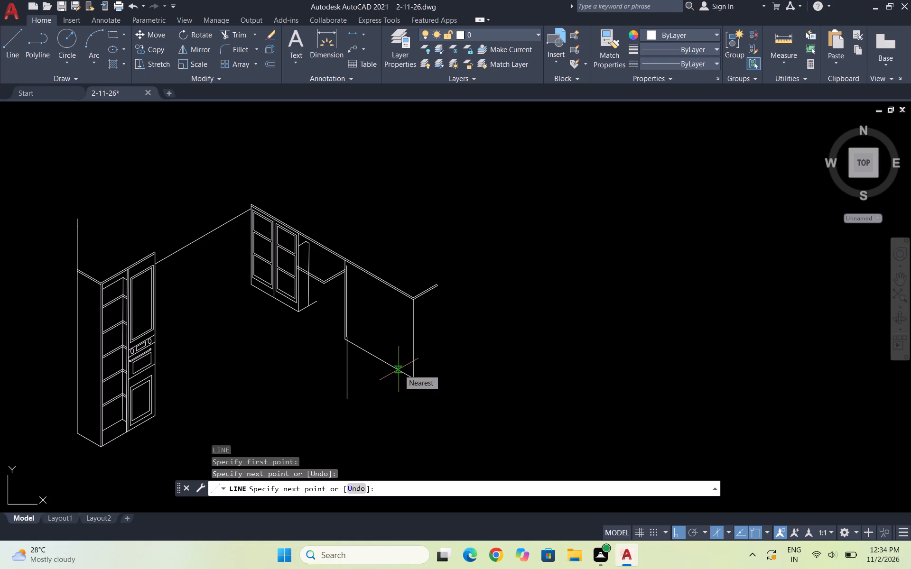
key("Escape")
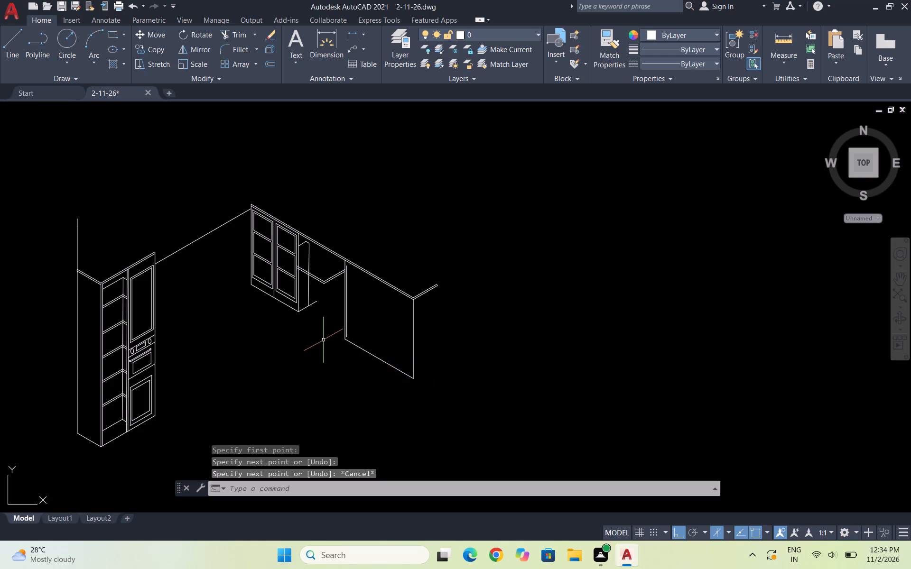
Start a line from the top end of the inset vertical inside the new panel.
key("space")
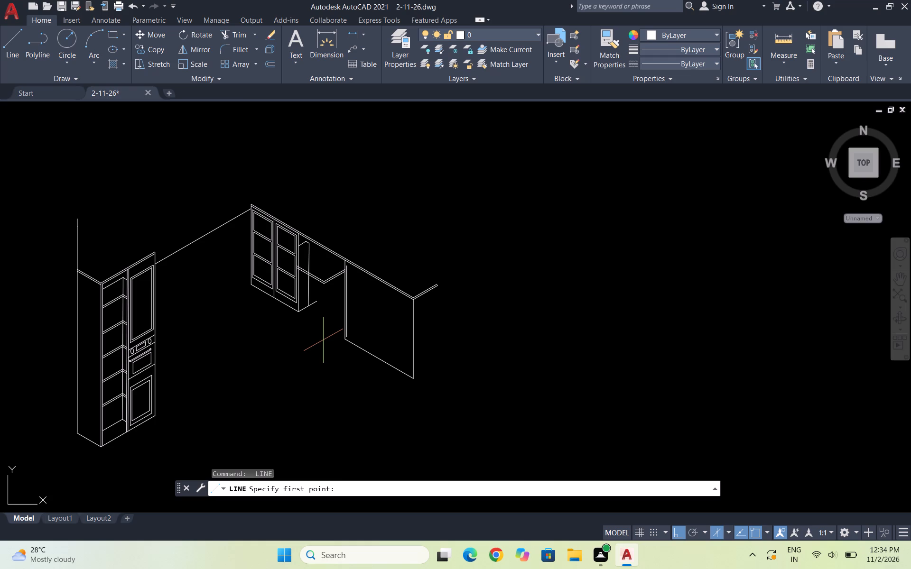
scroll(321, 294, "up", 2)
scroll(367, 226, "up", 3)
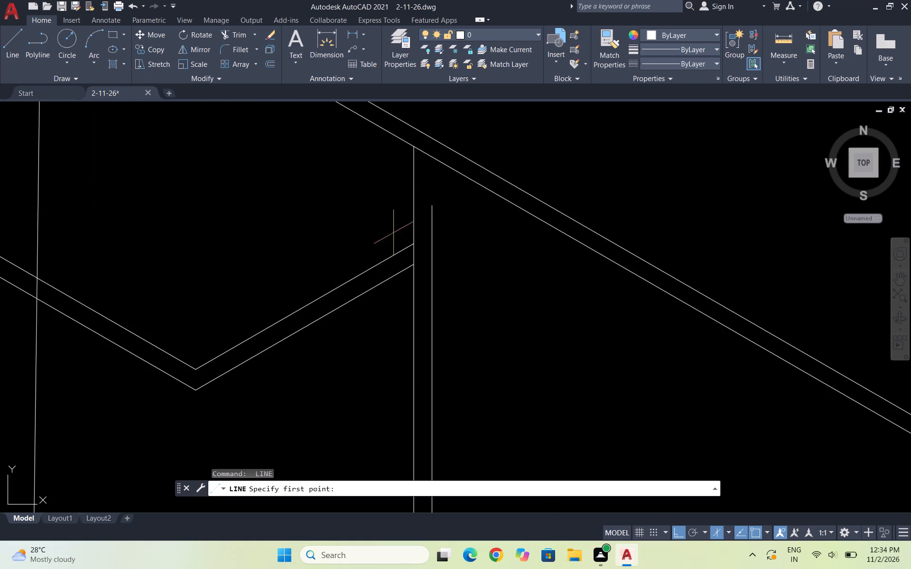
left_click(432, 205)
scroll(549, 238, "down", 2)
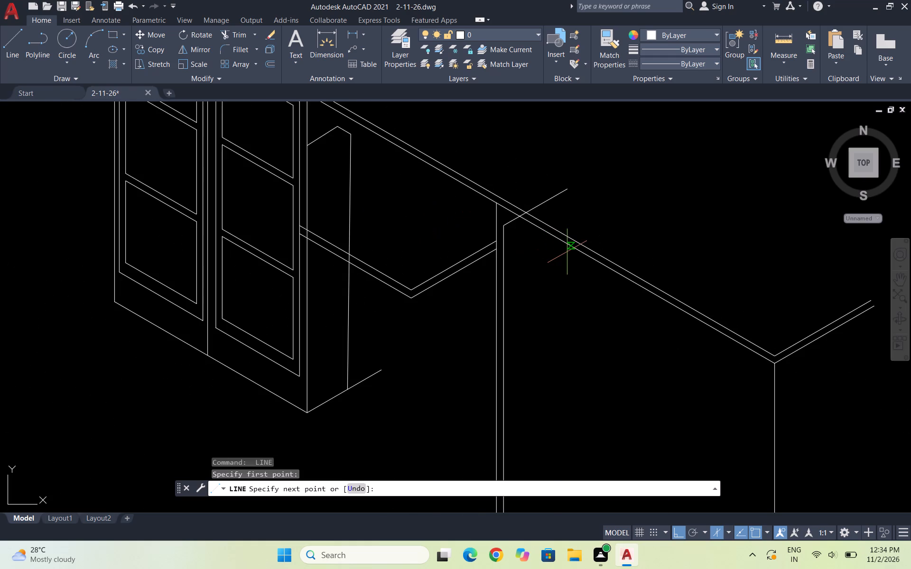
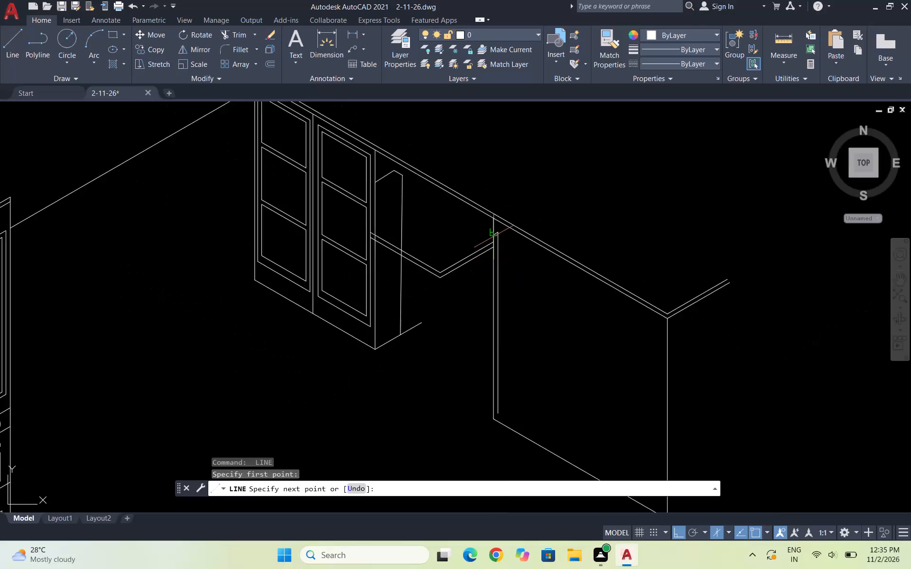
Draw the top, right and bottom inner edge lines of the rightmost wall cabinet's frame in the left isoplane.
scroll(502, 243, "up", 3)
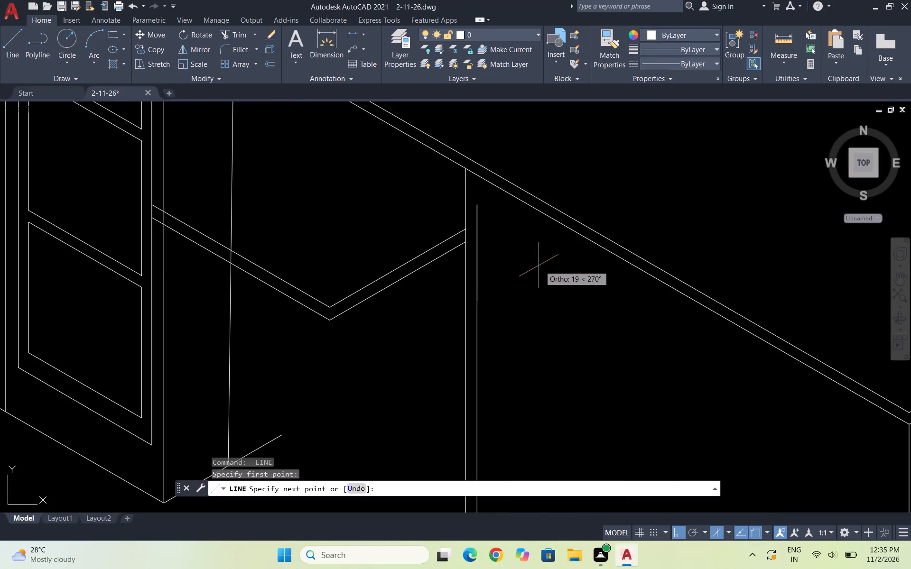
scroll(534, 229, "down", 1)
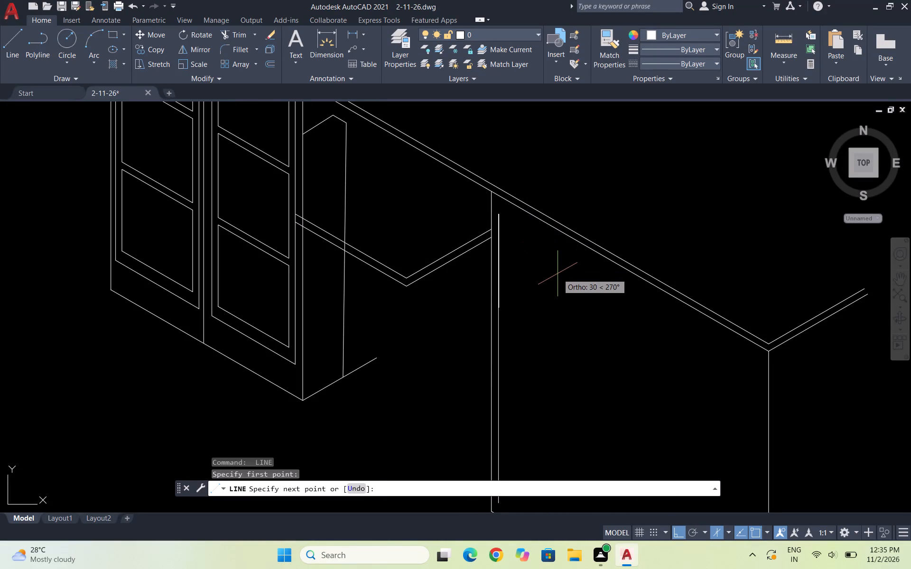
key("F5")
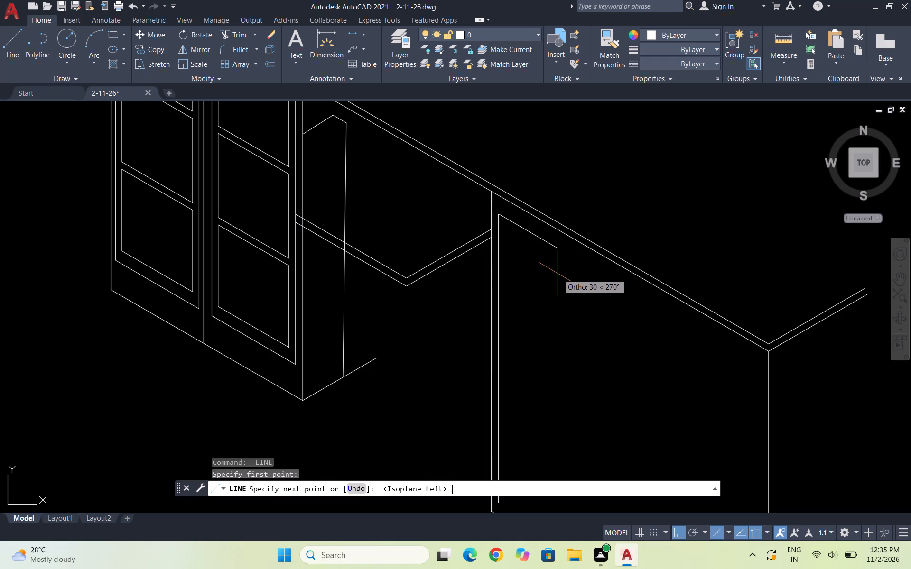
scroll(587, 287, "down", 2)
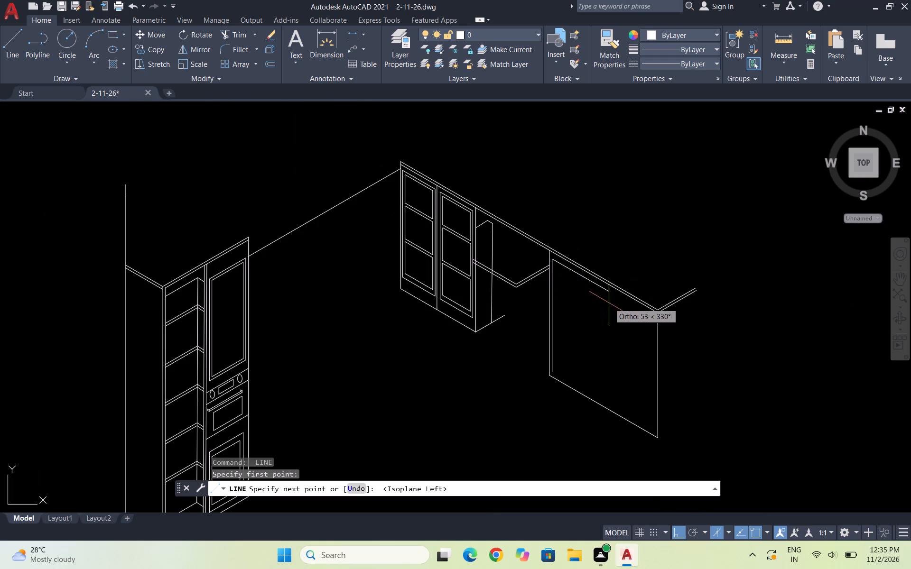
scroll(609, 303, "up", 3)
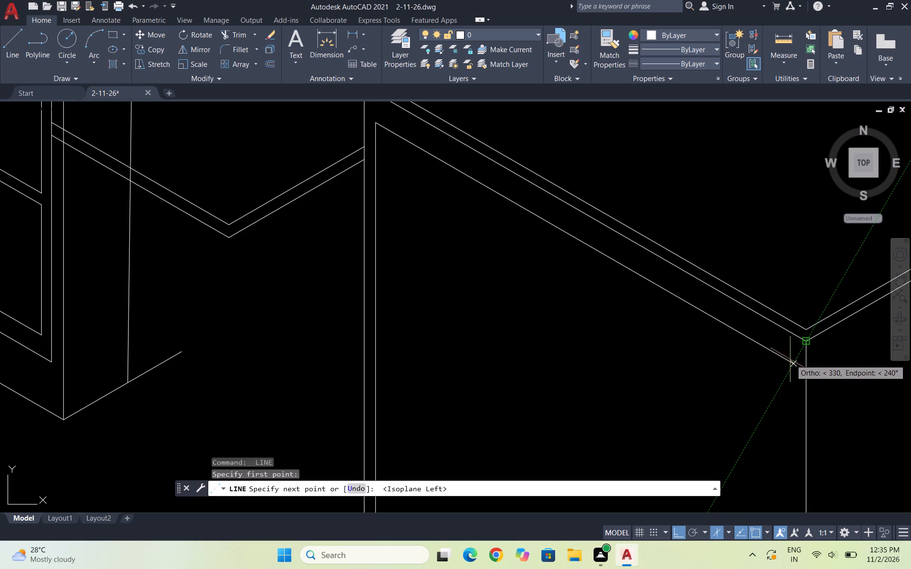
left_click(789, 365)
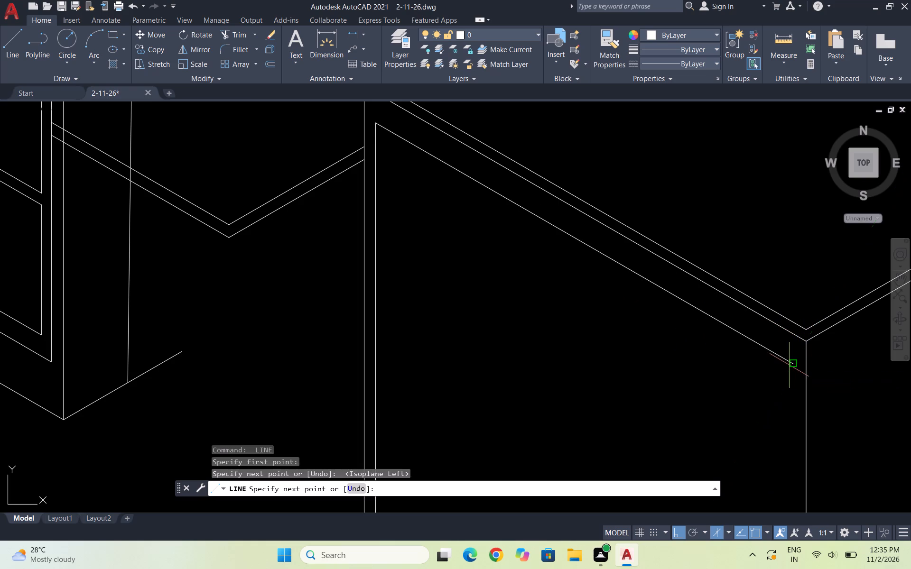
scroll(790, 377, "down", 5)
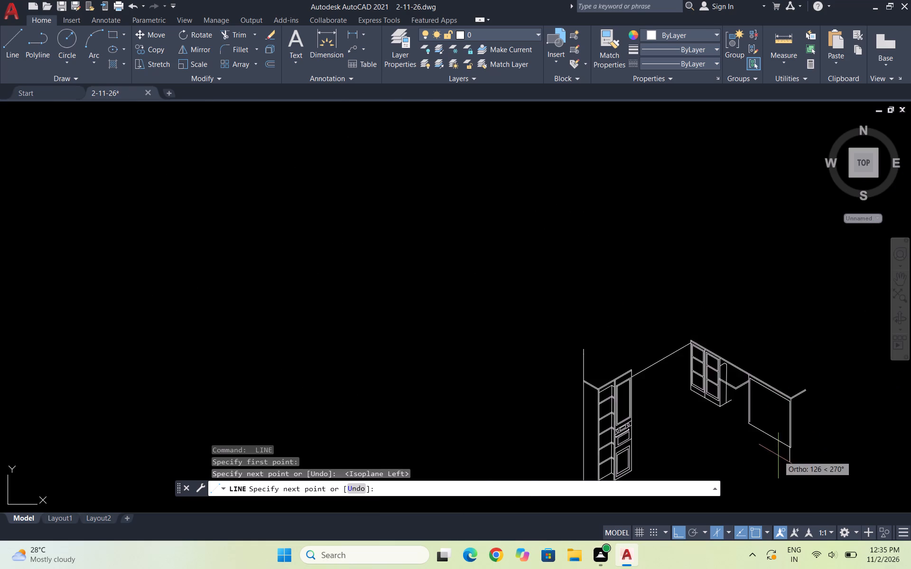
scroll(778, 456, "up", 4)
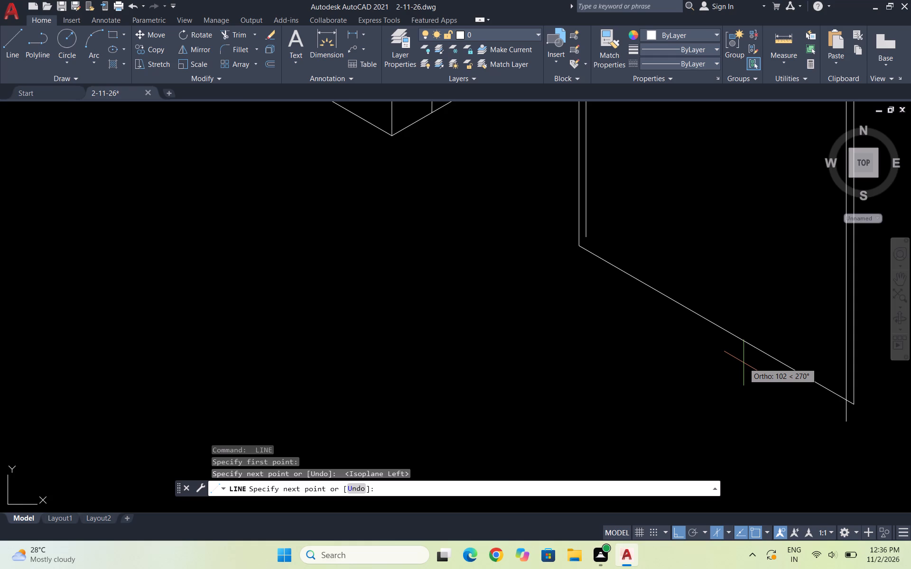
left_click(637, 270)
left_click(586, 238)
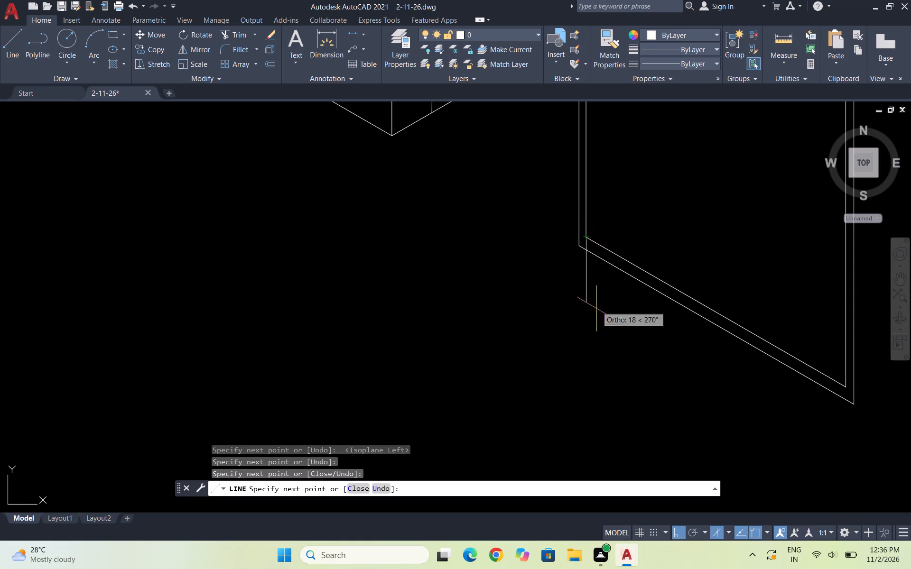
key("Escape")
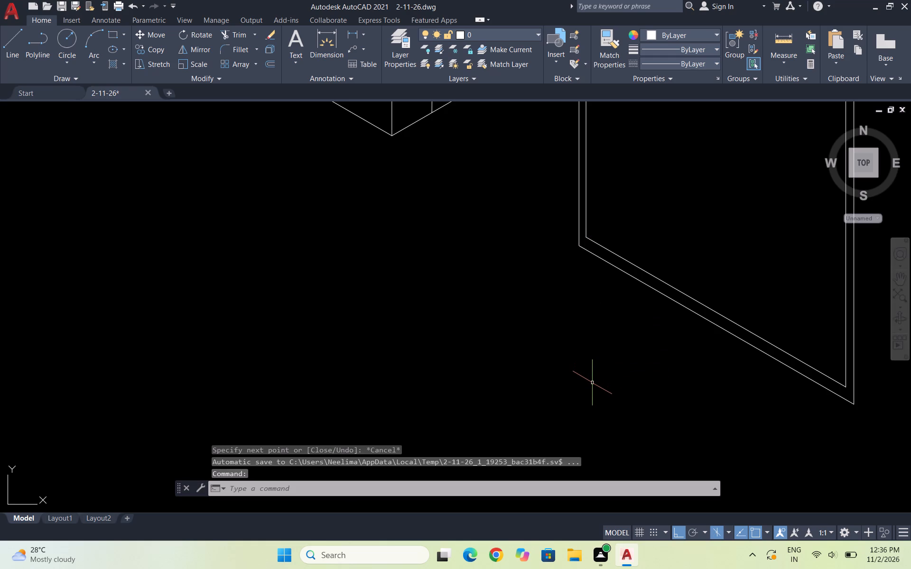
scroll(587, 378, "down", 2)
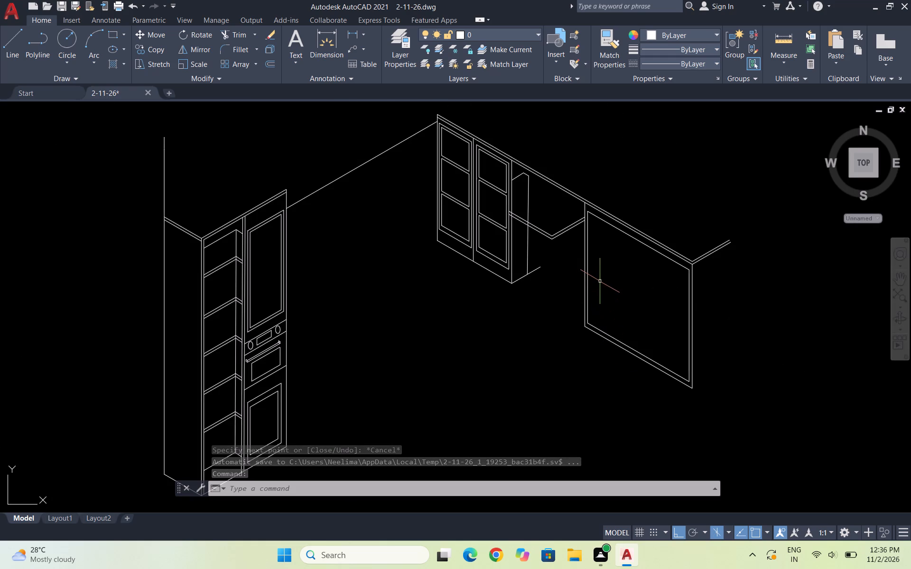
Draw a shelf line across the rightmost cabinet from its inner left edge to its inner right edge, parallel to the top.
key("Escape")
key("l")
key("Return")
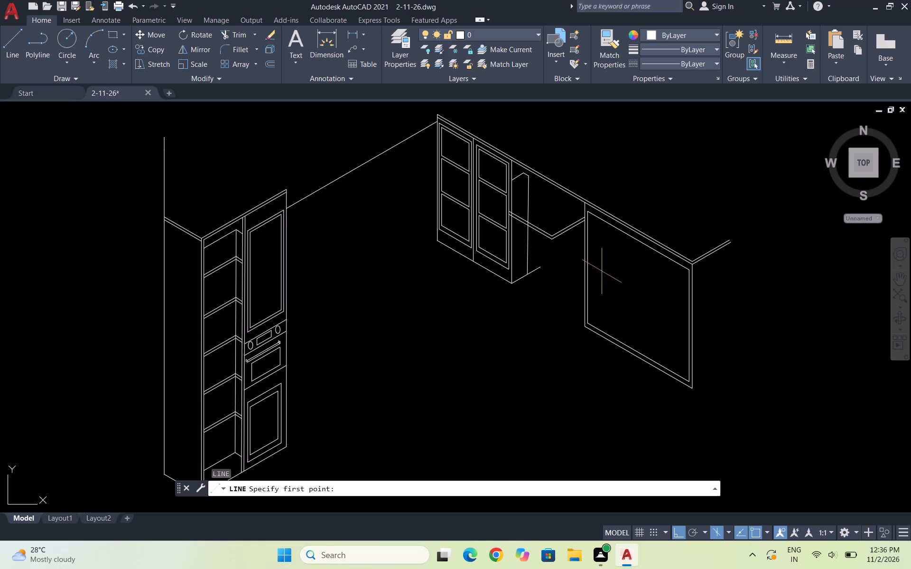
left_click(587, 248)
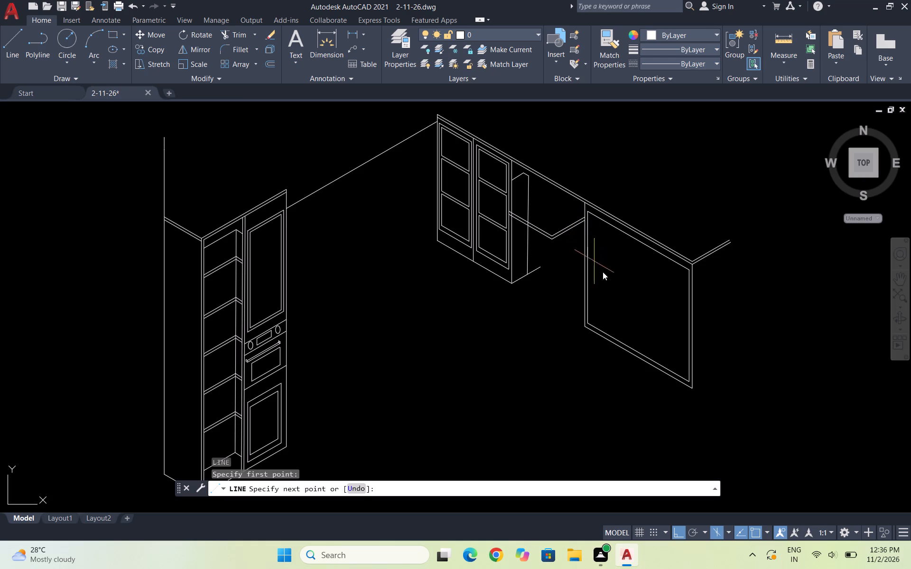
scroll(647, 289, "up", 2)
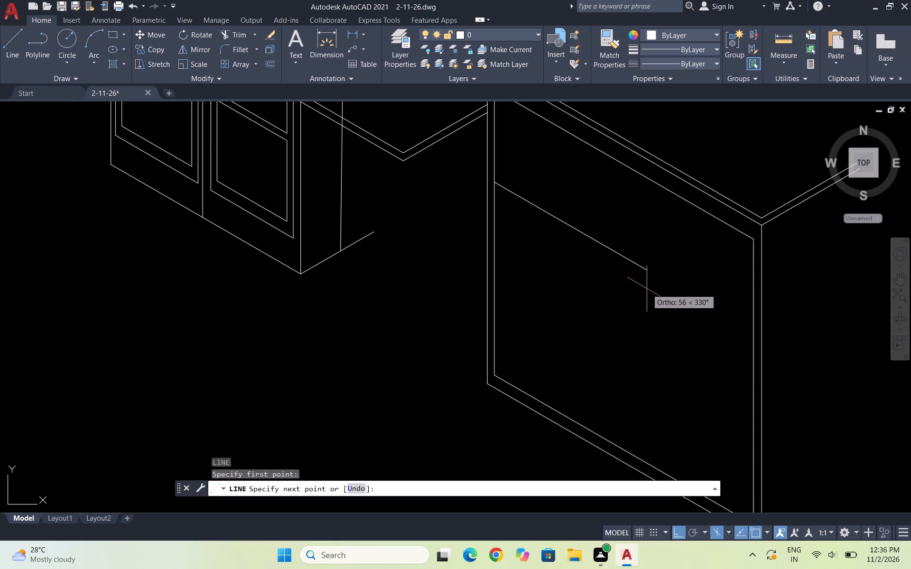
left_click(753, 332)
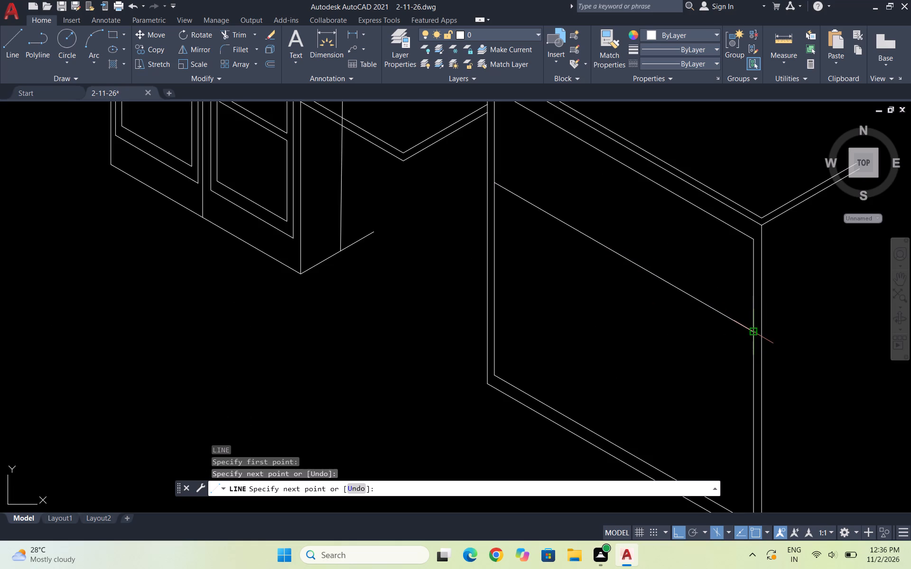
key("Escape")
Copy the shelf line straight down the inner left edge to make a second, lower shelf line.
left_click(721, 322)
left_click(698, 304)
type("CO")
key("Return")
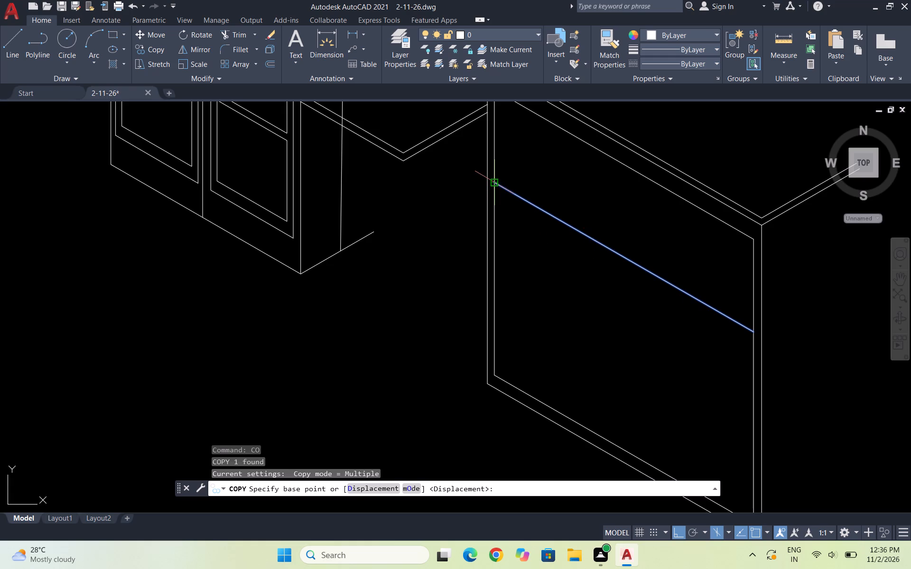
left_click(492, 184)
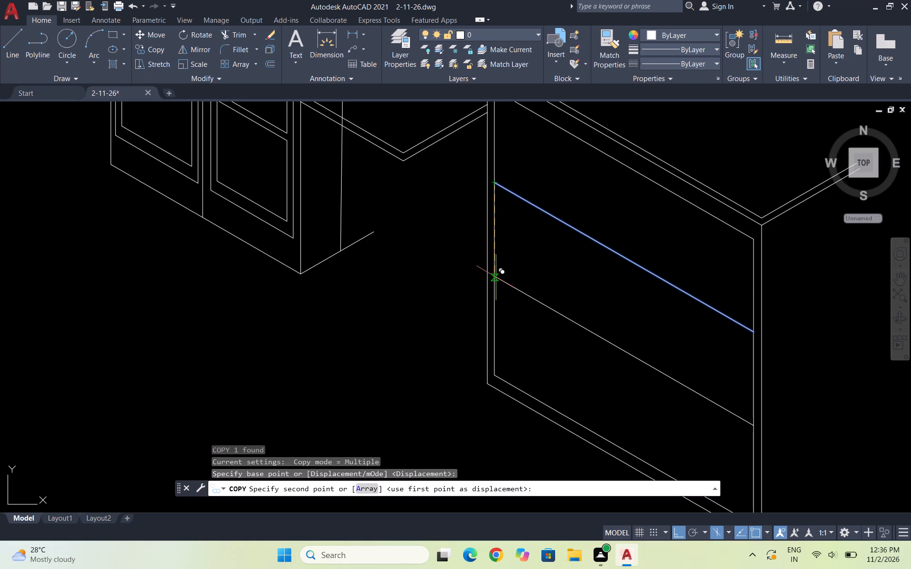
left_click(496, 277)
key("Escape")
Offset both shelf lines downward by 2 to give the shelves thickness.
key("o")
key("Return")
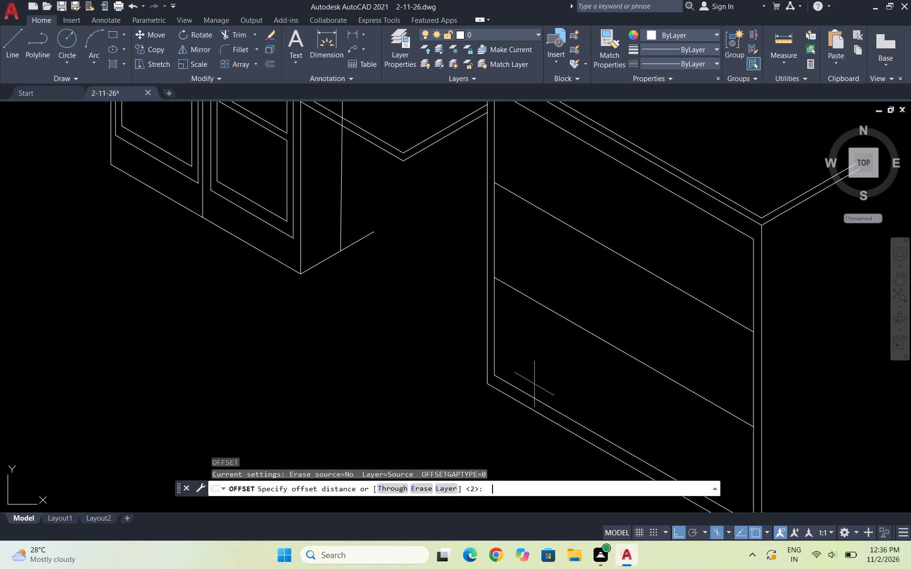
key("2")
key("Return")
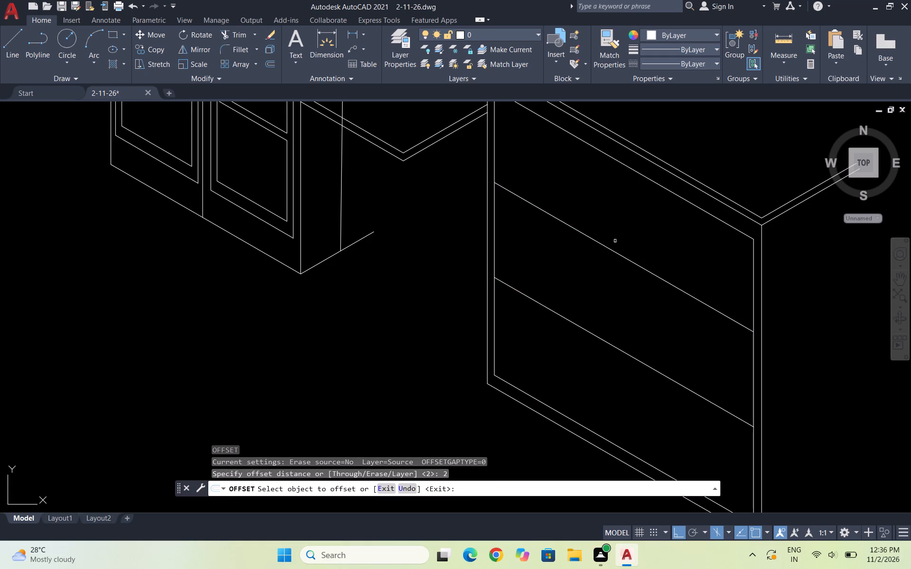
left_click(612, 252)
left_click(595, 268)
left_click(596, 336)
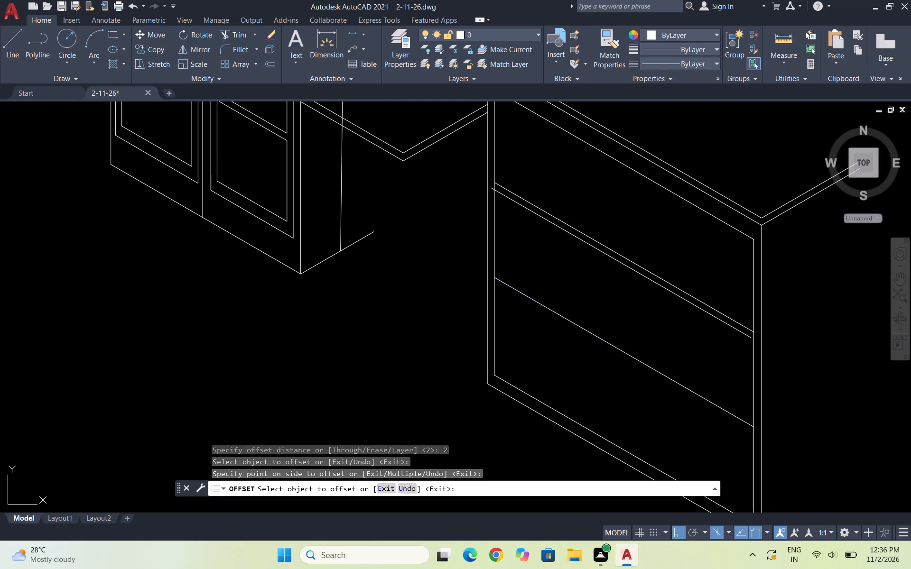
left_click(580, 354)
key("Escape")
key("Escape")
Extend both offset shelf lines to the inner right edge and trim the upper one's overhang past the inner left edge.
type("TR")
key("Return")
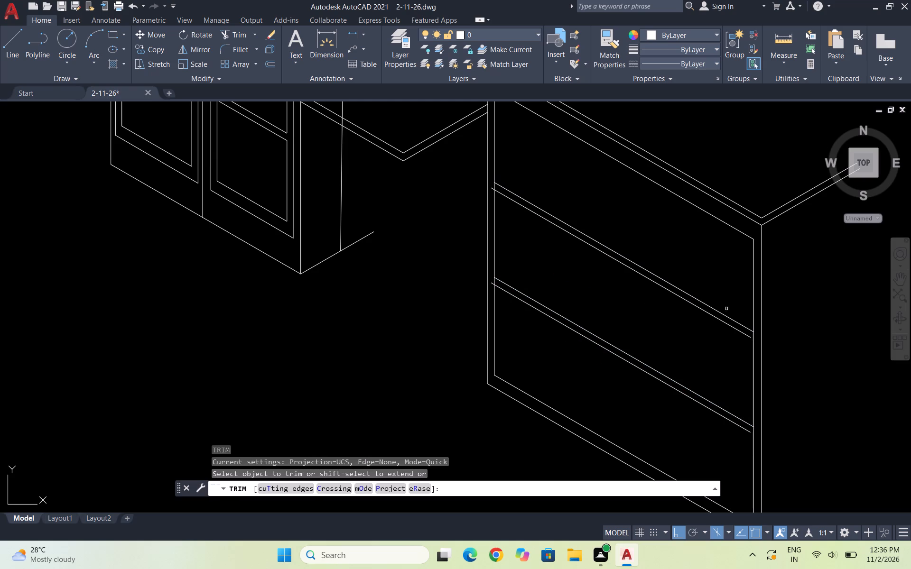
left_click(730, 325, "shift")
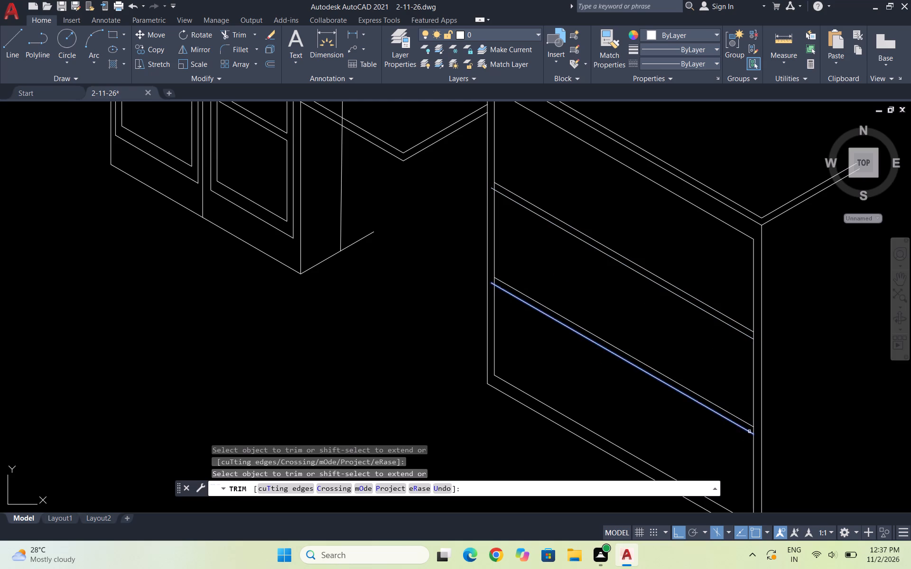
left_click(749, 431, "shift")
scroll(484, 184, "up", 3)
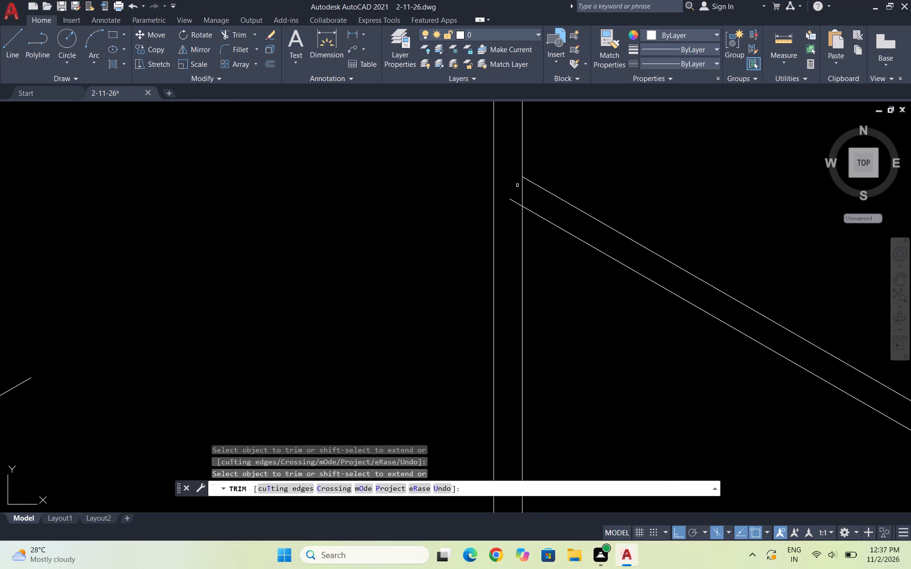
left_click(518, 192)
left_click(502, 220)
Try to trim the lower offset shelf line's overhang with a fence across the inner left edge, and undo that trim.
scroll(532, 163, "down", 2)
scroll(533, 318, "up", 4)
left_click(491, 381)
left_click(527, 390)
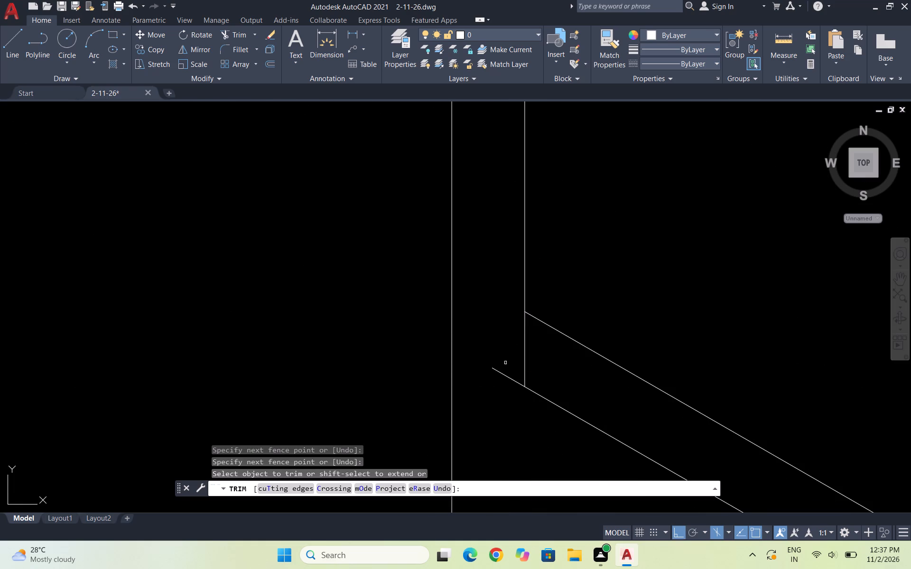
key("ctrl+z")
Trim the lower offset shelf line's overhang back to the cabinet's inner left edge.
scroll(502, 226, "down", 3)
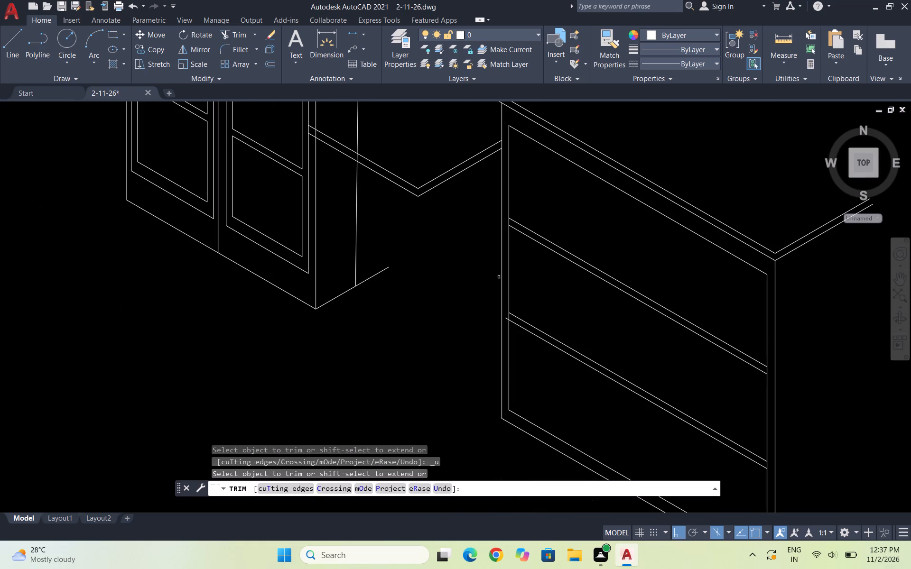
scroll(507, 328, "up", 4)
left_click(511, 271)
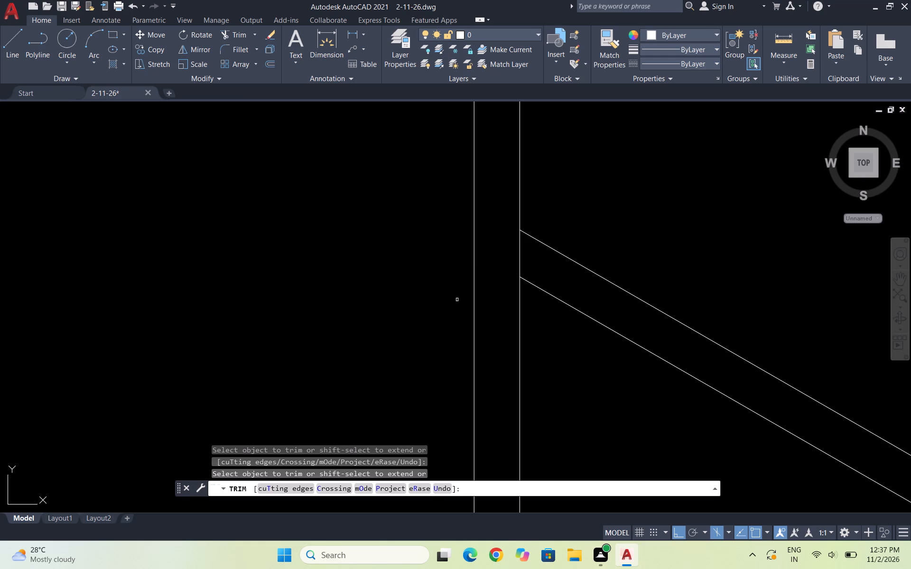
scroll(475, 212, "down", 3)
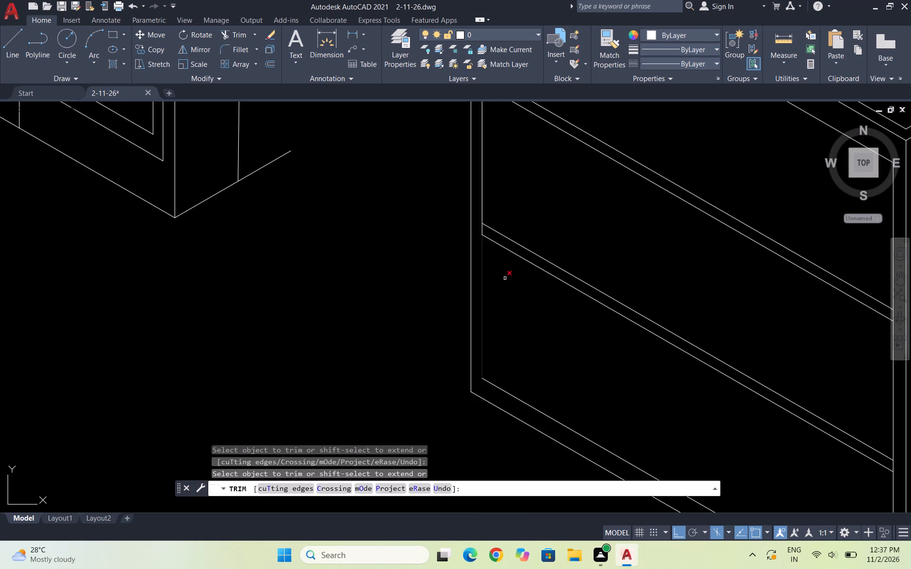
scroll(495, 336, "down", 2)
key("Escape")
key("Escape")
key("Escape")
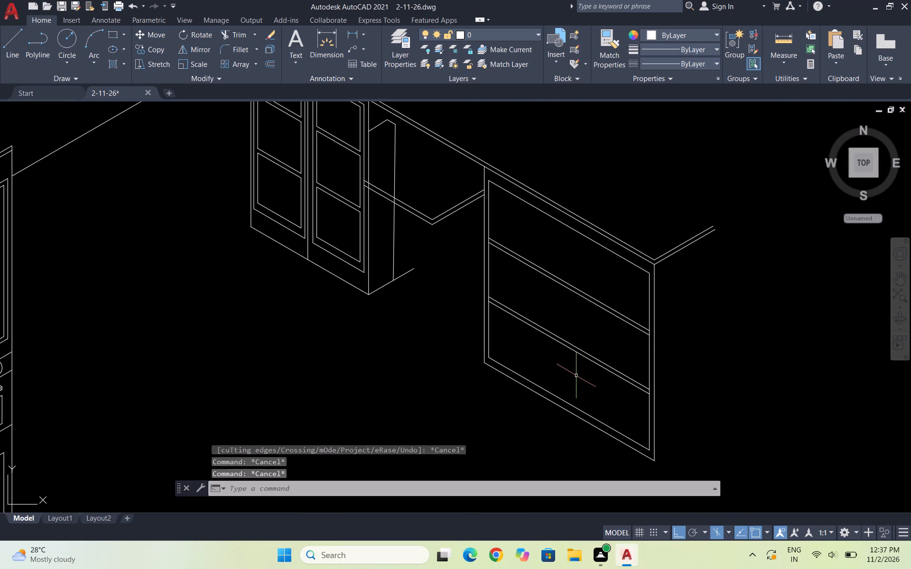
key("Escape")
key("Escape")
key("Escape")
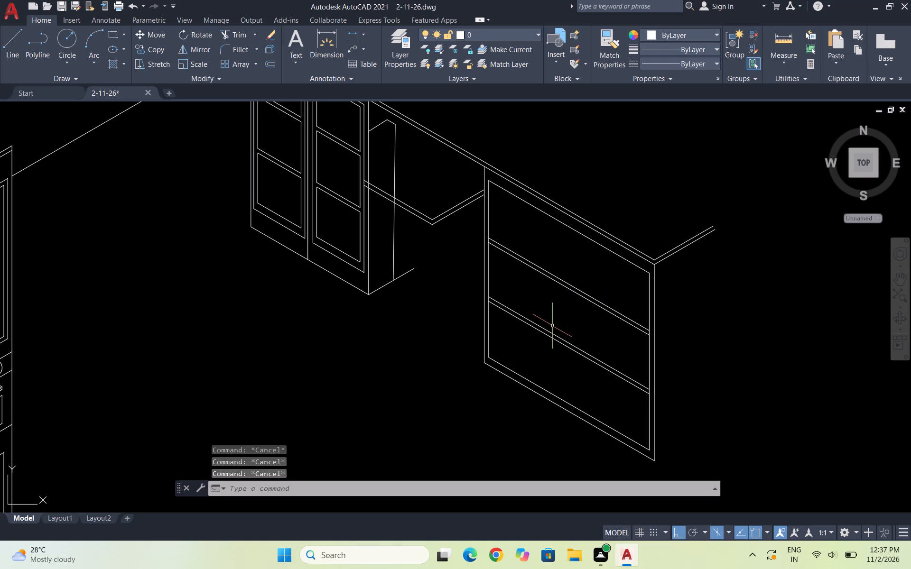
Offset the cabinet frame's inner top edge downward by 2.
key("o")
key("Return")
key("2")
key("Return")
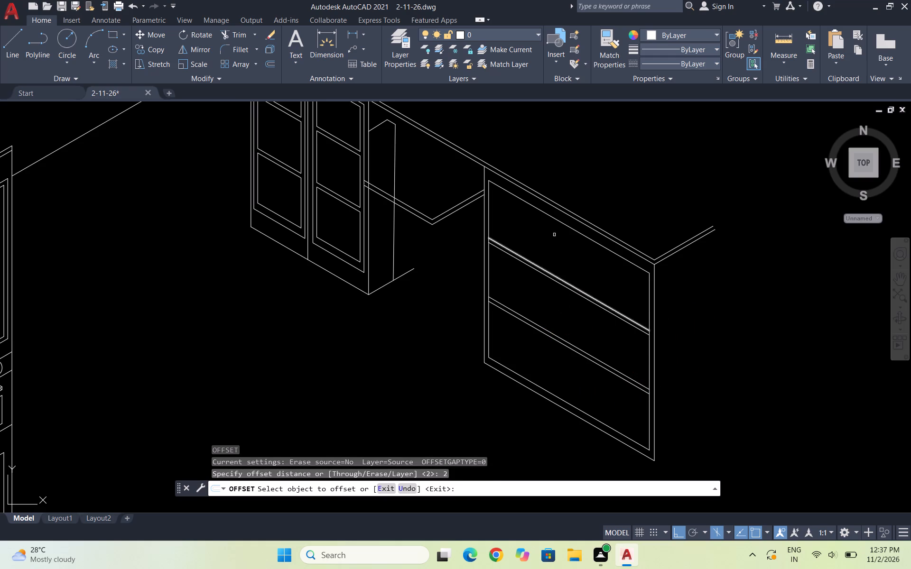
left_click(570, 225)
left_click(560, 247)
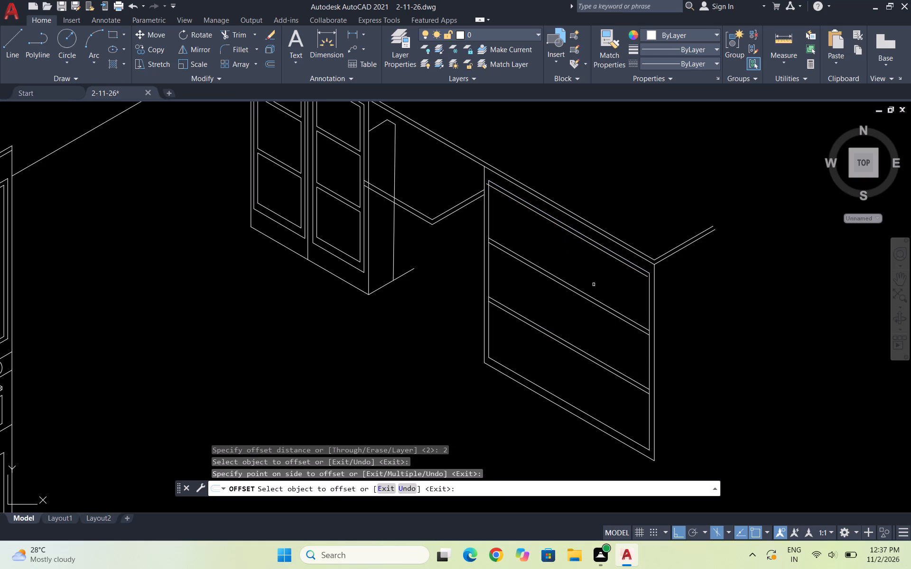
key("Escape")
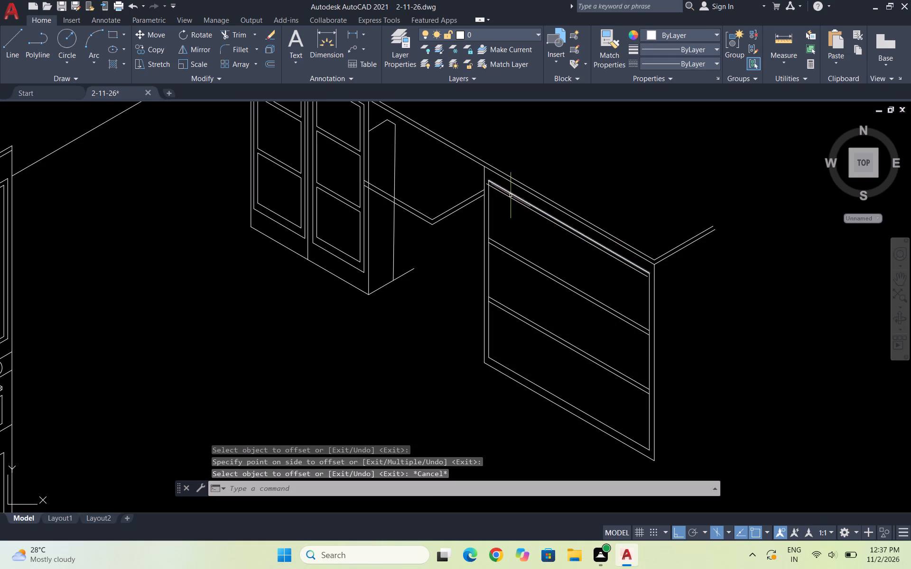
Move the new offset line below the inner top edge from its left endpoint to just inside the inner left edge.
scroll(506, 189, "up", 3)
left_click_drag(492, 226, 486, 219)
left_click(468, 192)
key("m")
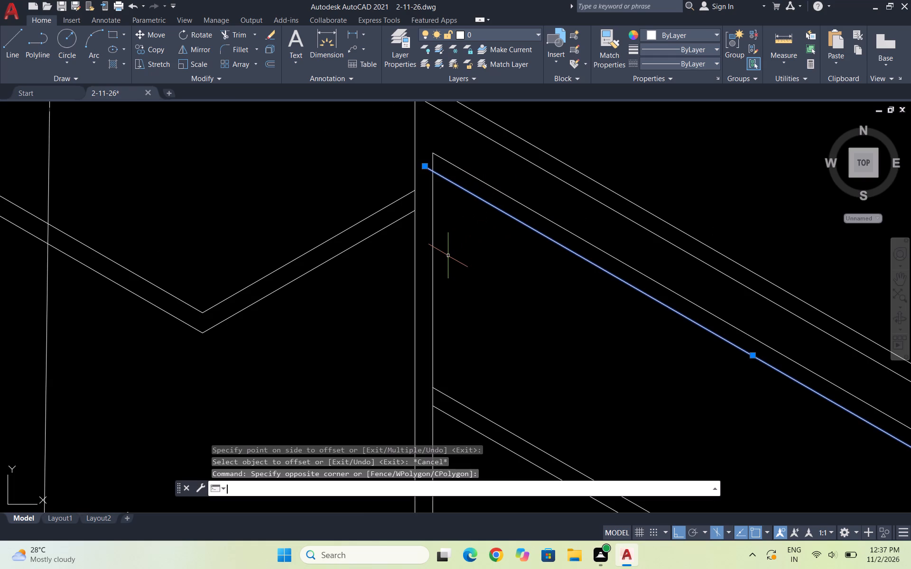
key("Return")
left_click(424, 169)
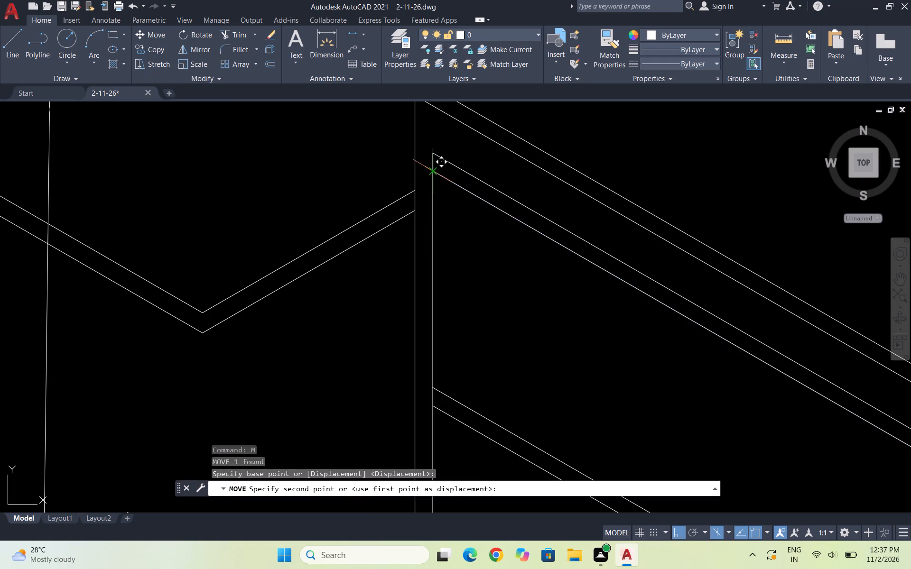
left_click(440, 177)
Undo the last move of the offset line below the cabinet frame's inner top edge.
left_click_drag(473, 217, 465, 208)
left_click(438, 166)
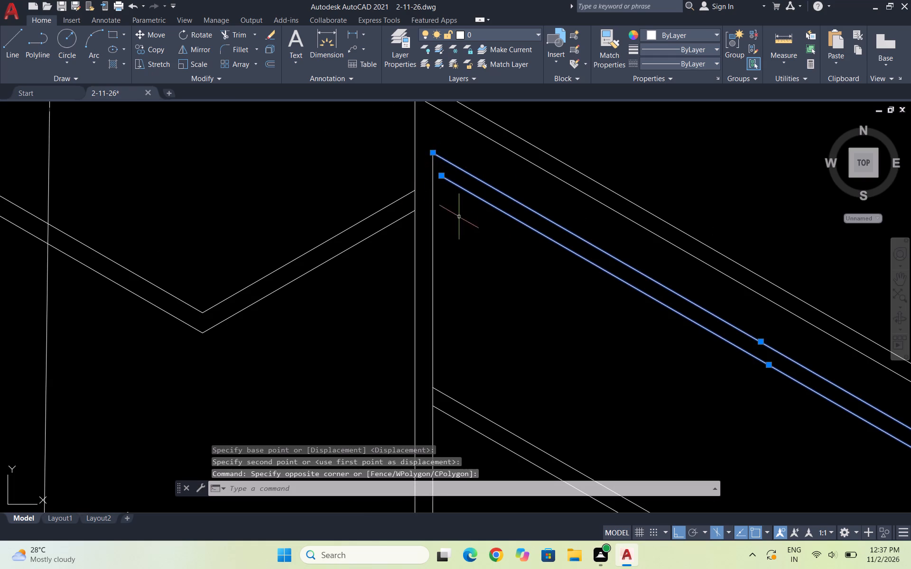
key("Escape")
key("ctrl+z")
Move the offset line below the inner top edge from its overhanging left endpoint to its intersection with the inner left edge.
scroll(418, 176, "up", 3)
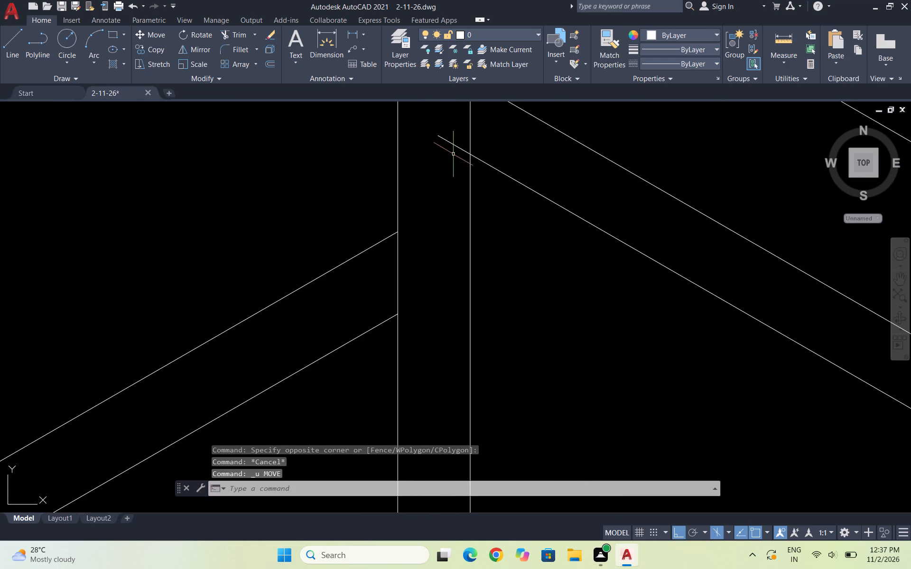
left_click(447, 152)
left_click(441, 134)
key("m")
key("shift+Return")
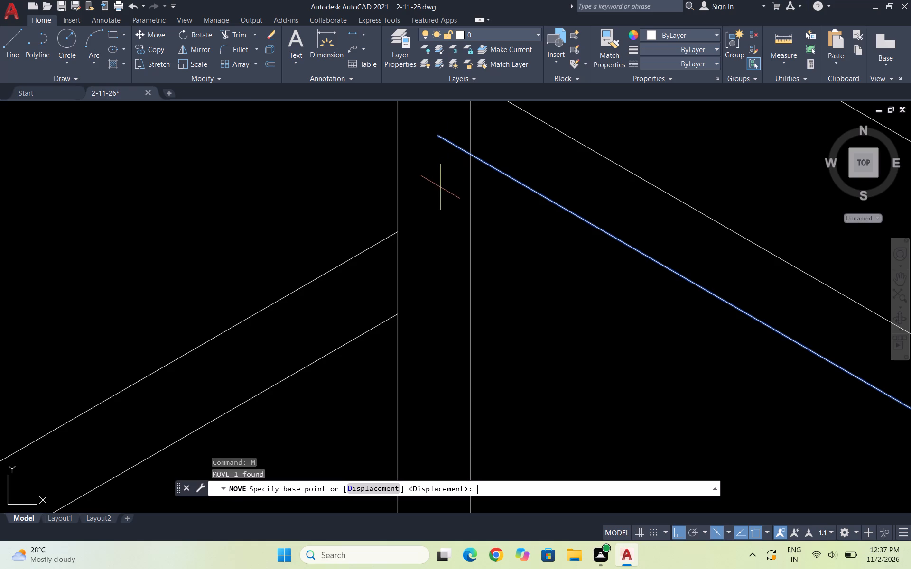
left_click(443, 138)
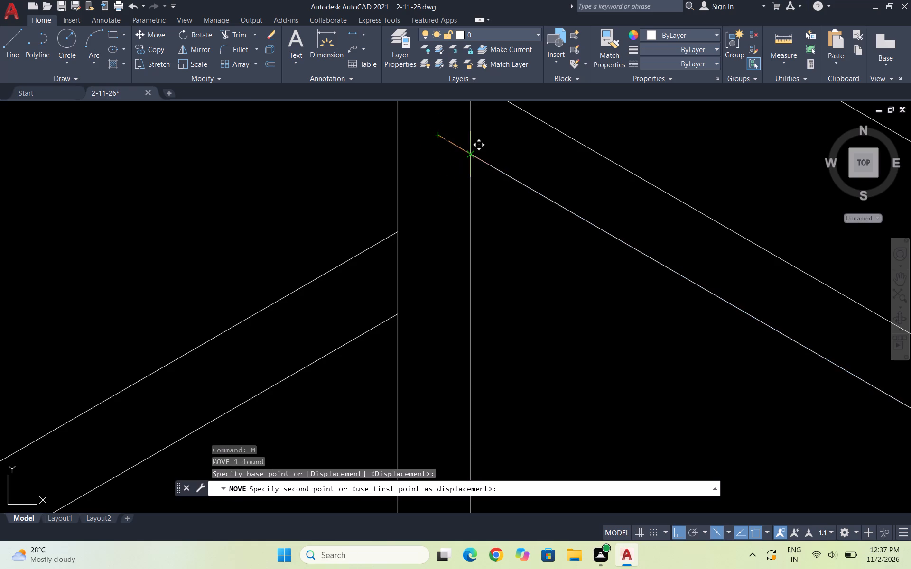
left_click(473, 155)
scroll(476, 147, "down", 5)
key("Escape")
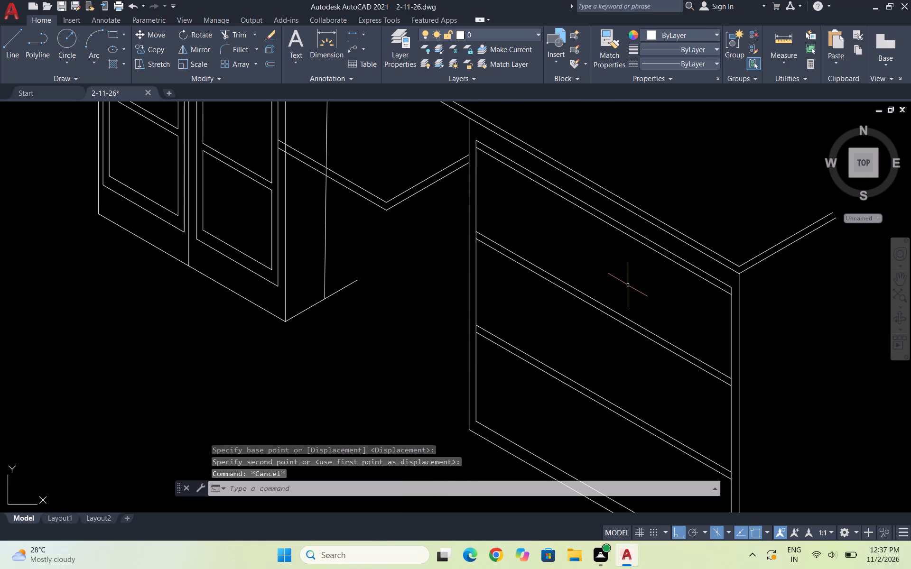
Move the offset line below the inner top edge straight down along the inner left edge, staying above the upper shelf.
scroll(625, 235, "down", 2)
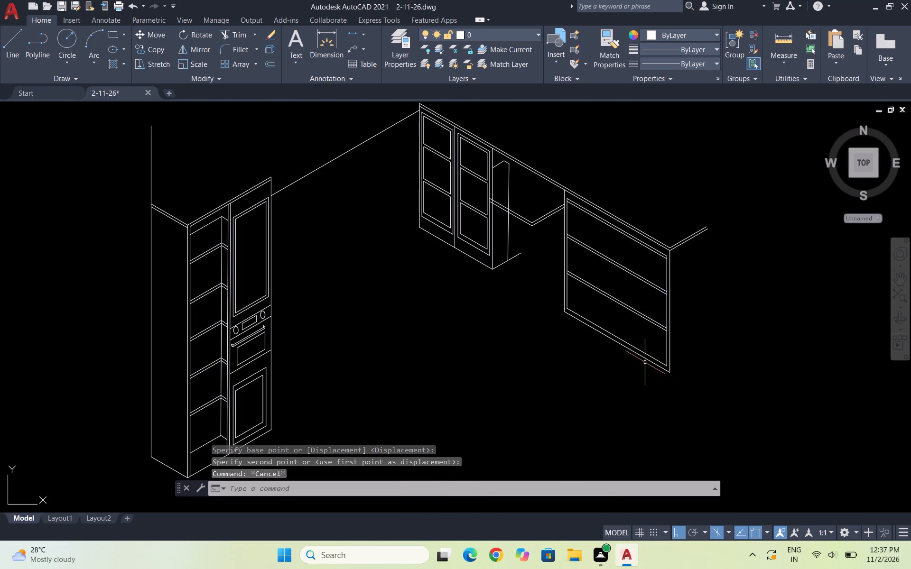
scroll(644, 362, "up", 2)
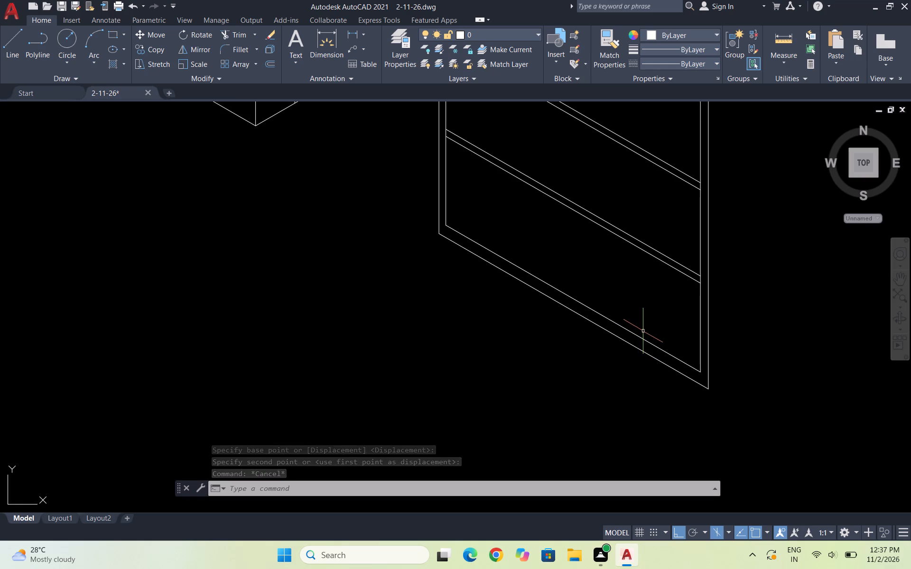
scroll(637, 331, "down", 1)
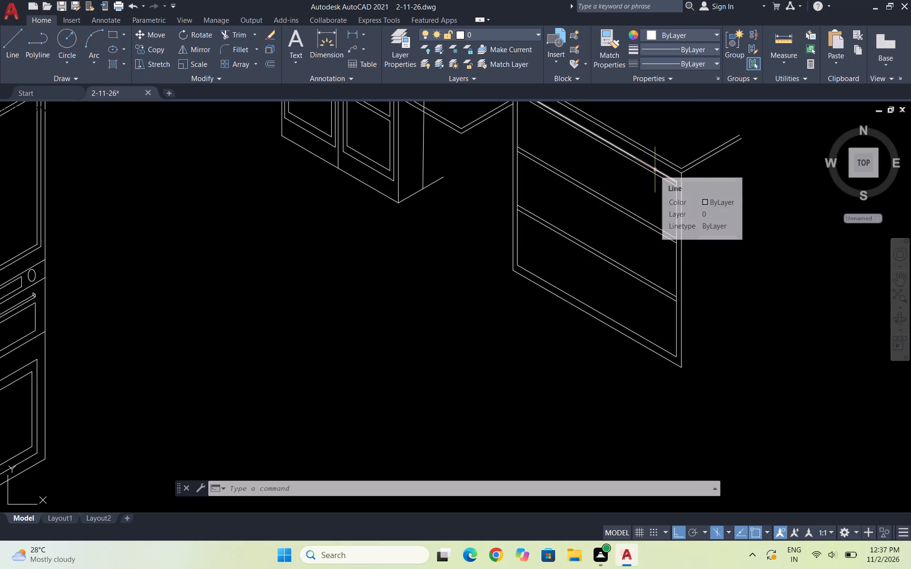
scroll(635, 158, "up", 3)
left_click_drag(660, 214, 642, 202)
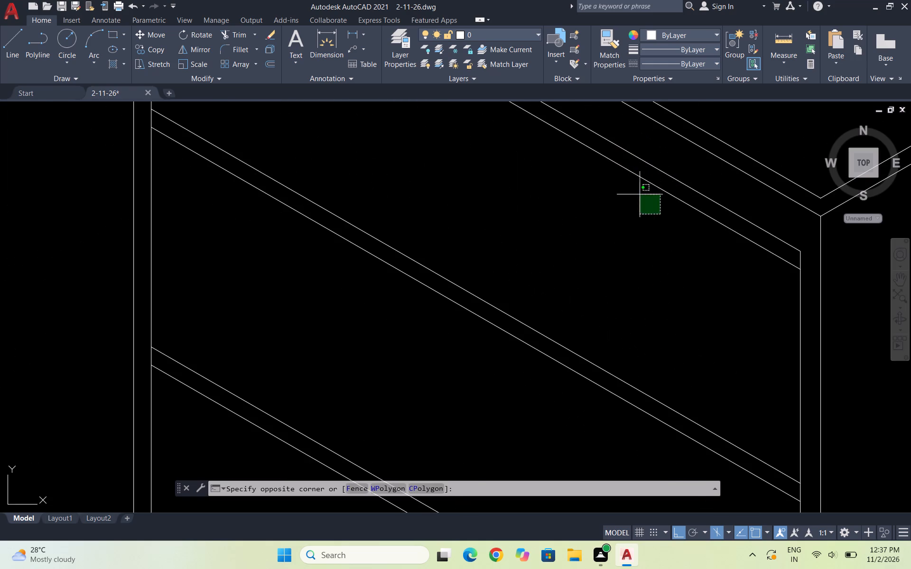
left_click(636, 177)
scroll(632, 234, "down", 3)
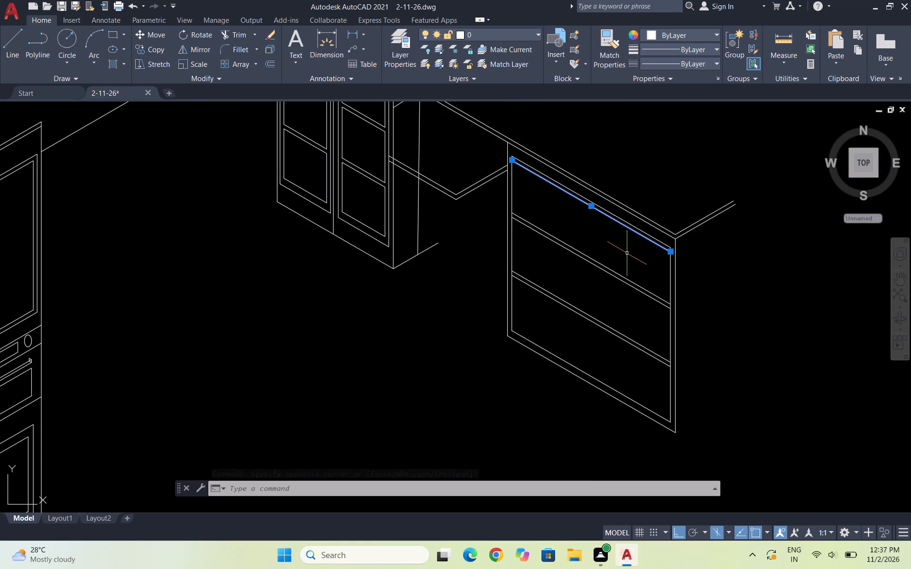
key("m")
key("Return")
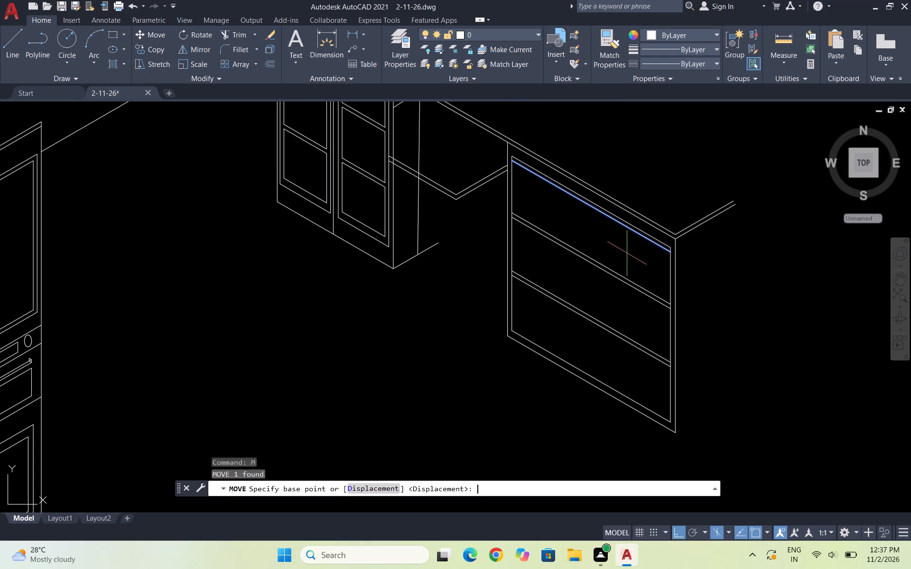
scroll(525, 167, "up", 3)
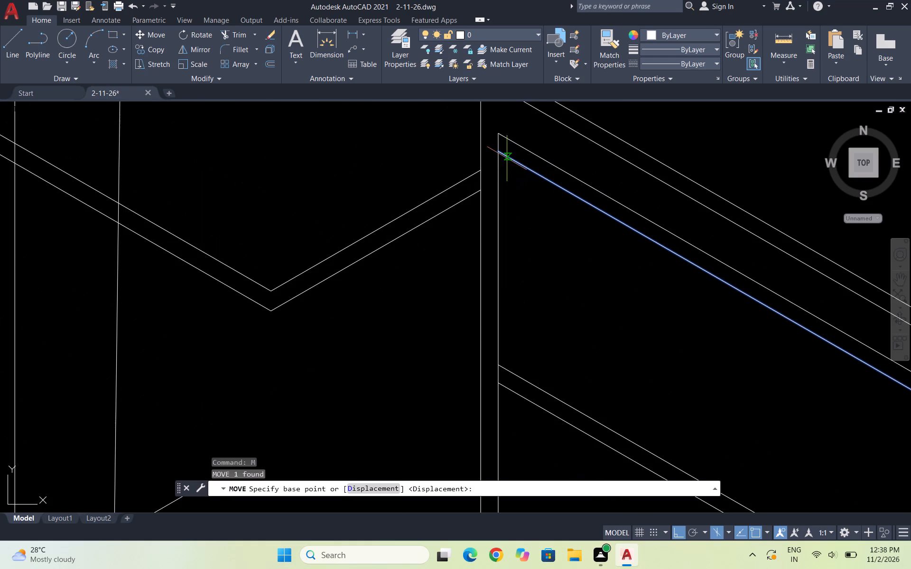
left_click(497, 151)
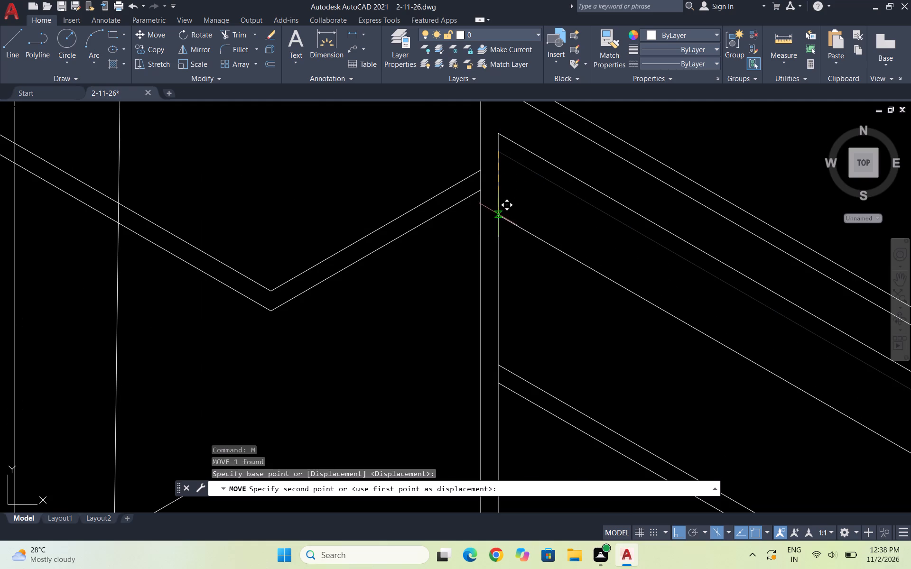
left_click(498, 202)
scroll(522, 244, "down", 4)
key("Escape")
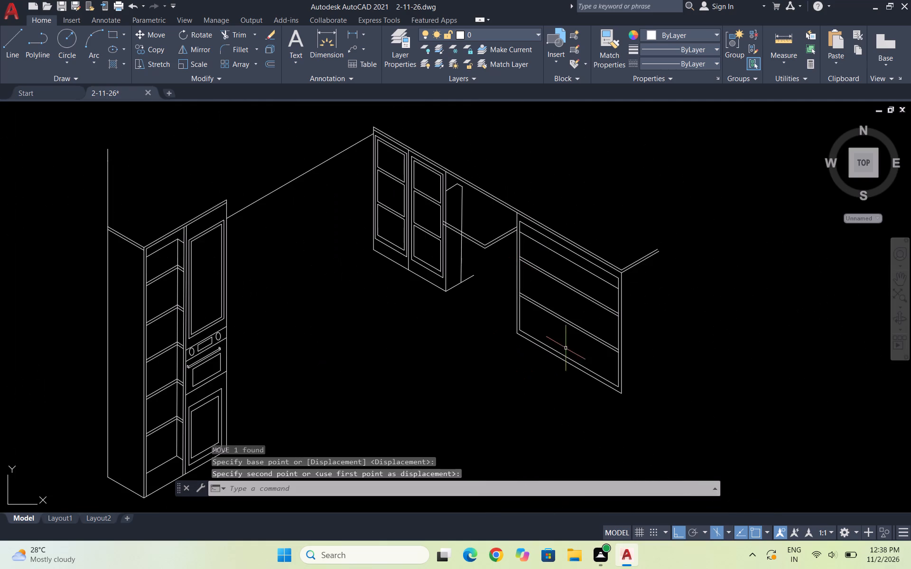
Draw a vertical line just inside the cabinet's inner left edge, from the lowered top line down to the inner bottom edge.
key("Escape")
key("Escape")
key("l")
key("Return")
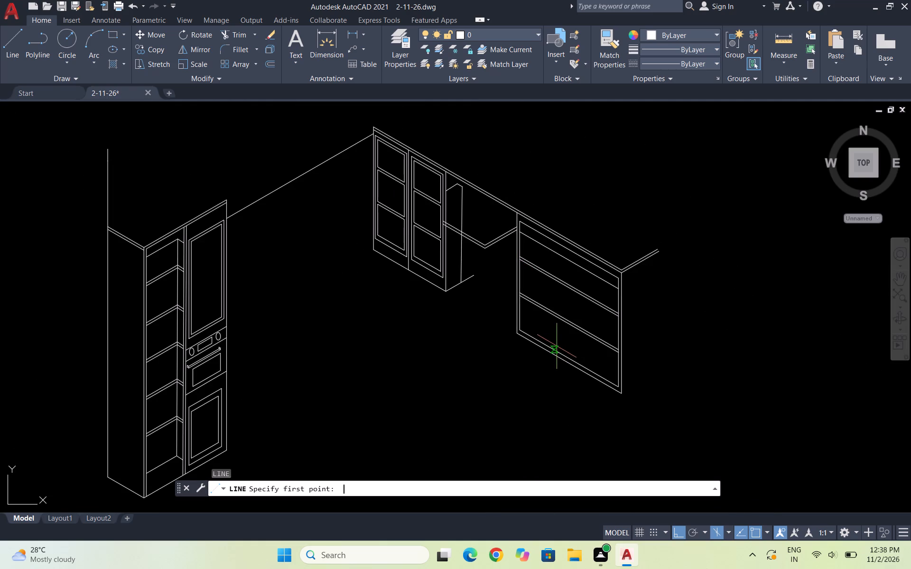
scroll(519, 228, "up", 3)
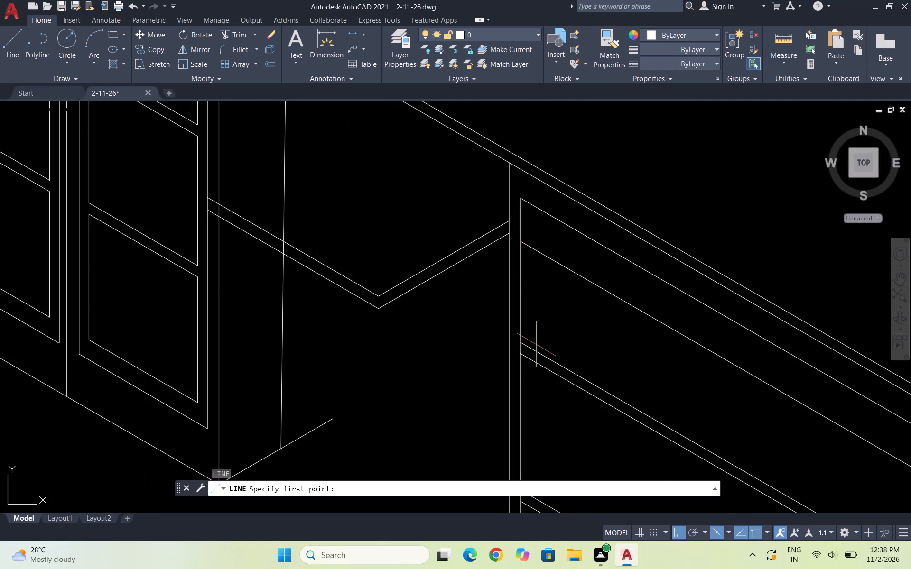
scroll(549, 251, "up", 1)
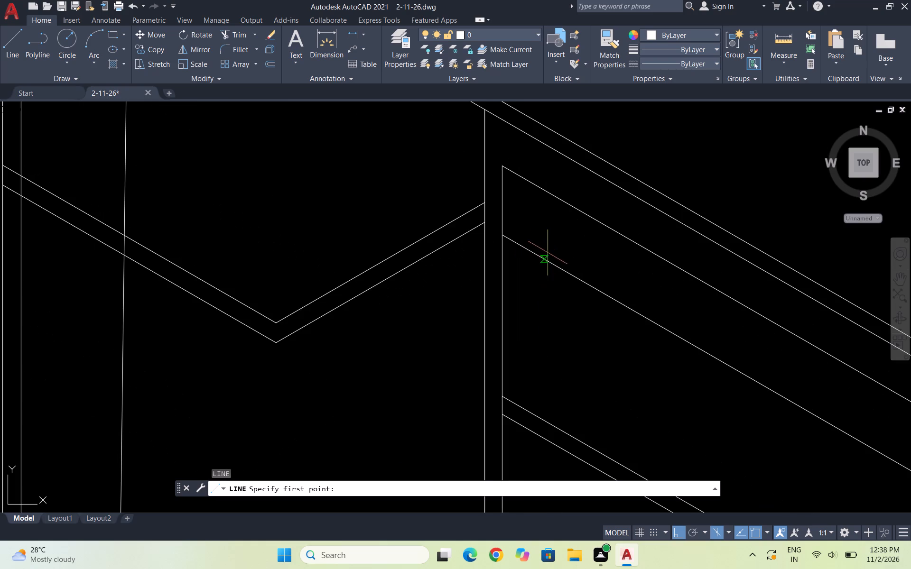
left_click(531, 250)
scroll(530, 249, "down", 4)
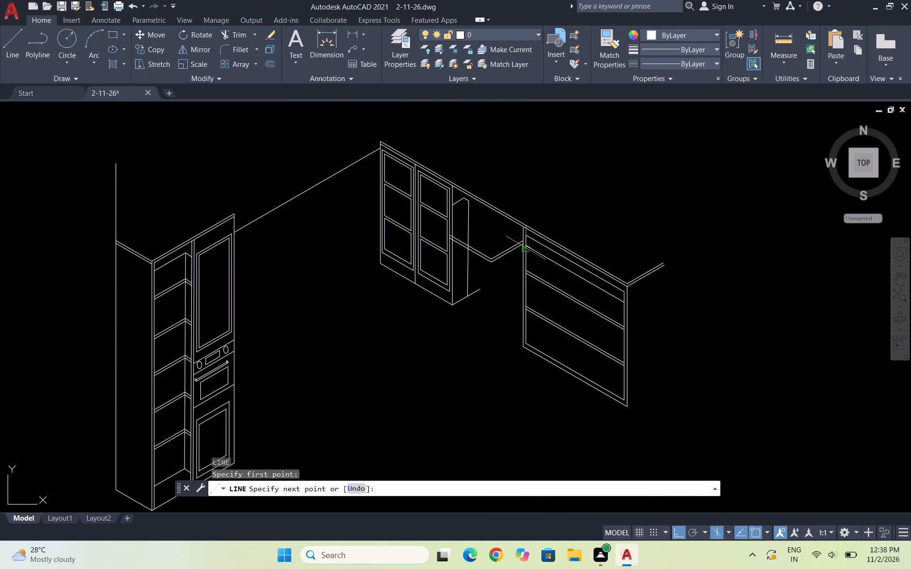
scroll(525, 284, "up", 3)
scroll(532, 295, "down", 2)
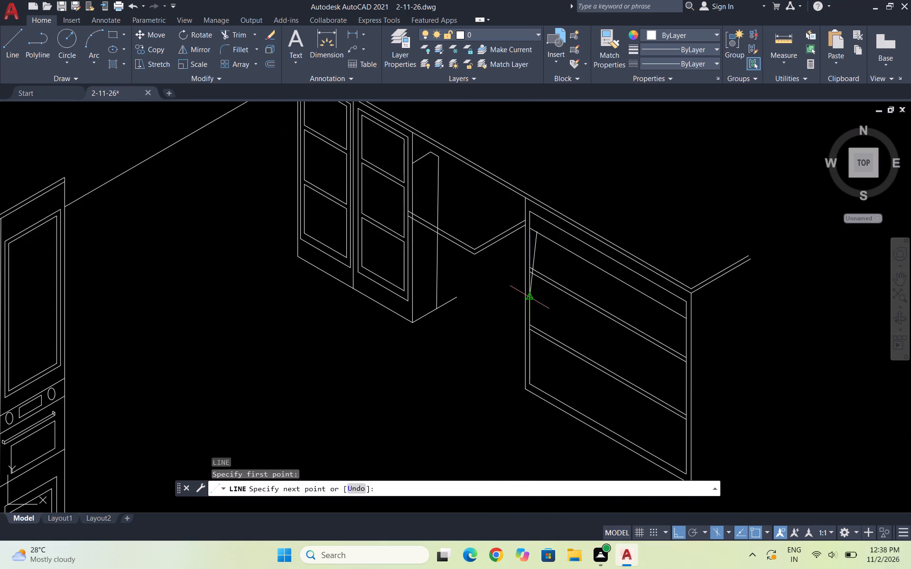
scroll(545, 309, "down", 1)
scroll(544, 346, "up", 3)
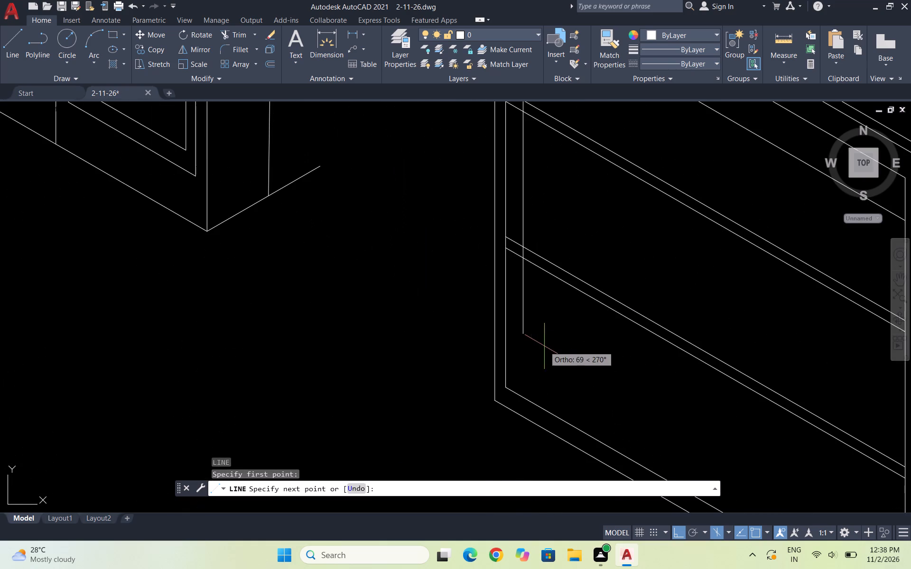
left_click(523, 395)
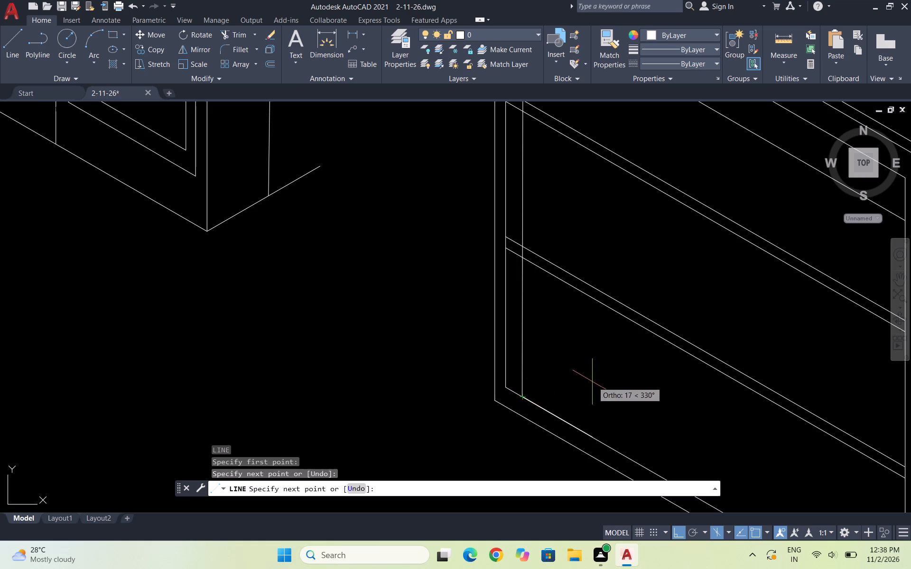
key("Escape")
Trim the new vertical line's segments that cross the thickness of the lower and upper shelves.
type("TR")
key("Return")
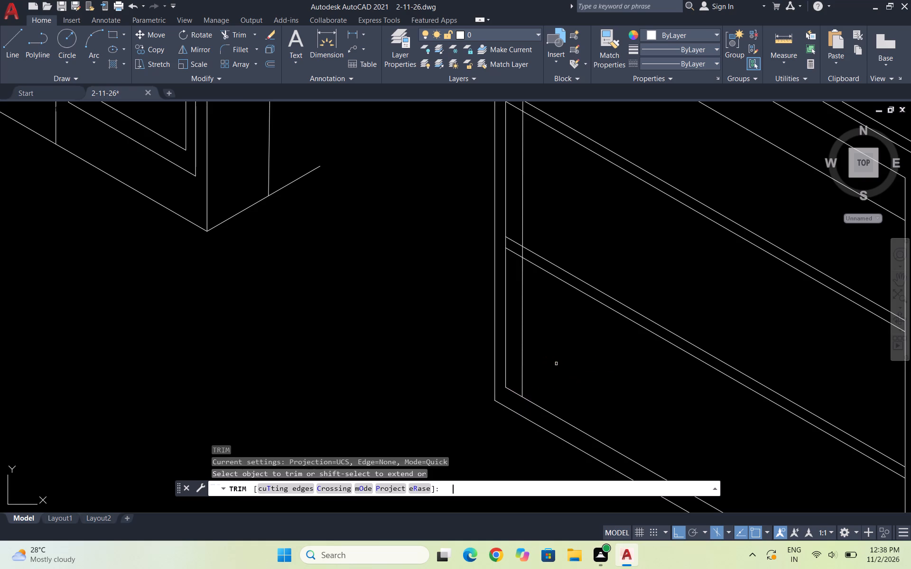
scroll(519, 255, "up", 2)
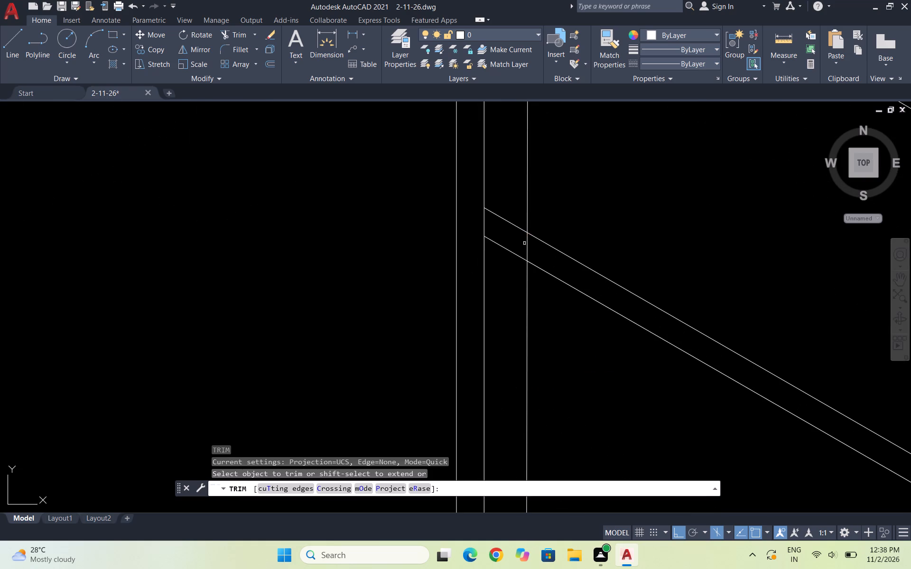
left_click_drag(525, 243, 542, 256)
scroll(531, 256, "down", 5)
scroll(525, 218, "up", 5)
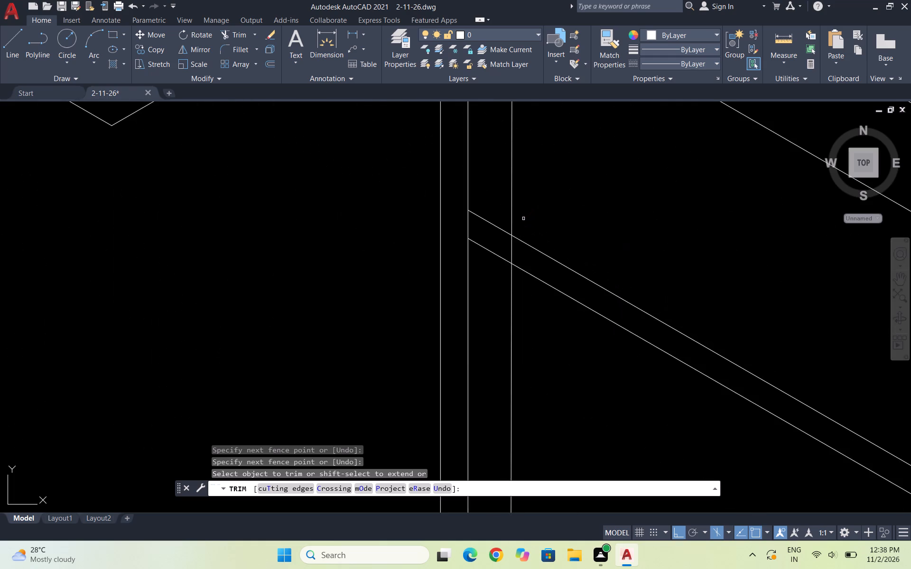
left_click(511, 248)
scroll(515, 268, "down", 4)
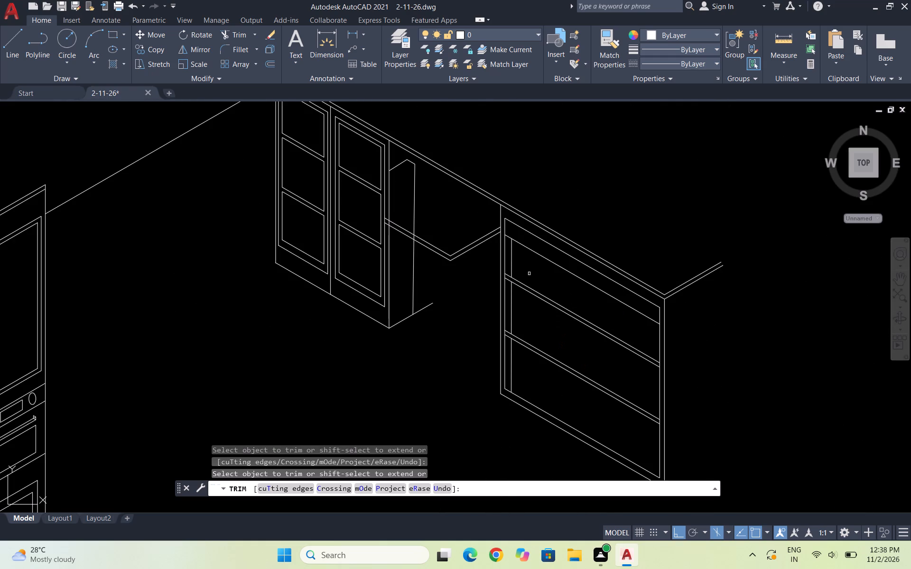
key("Escape")
key("Escape")
Draw a short slanted line from the vertical line's top end down to the cabinet's inner left edge.
scroll(518, 246, "up", 3)
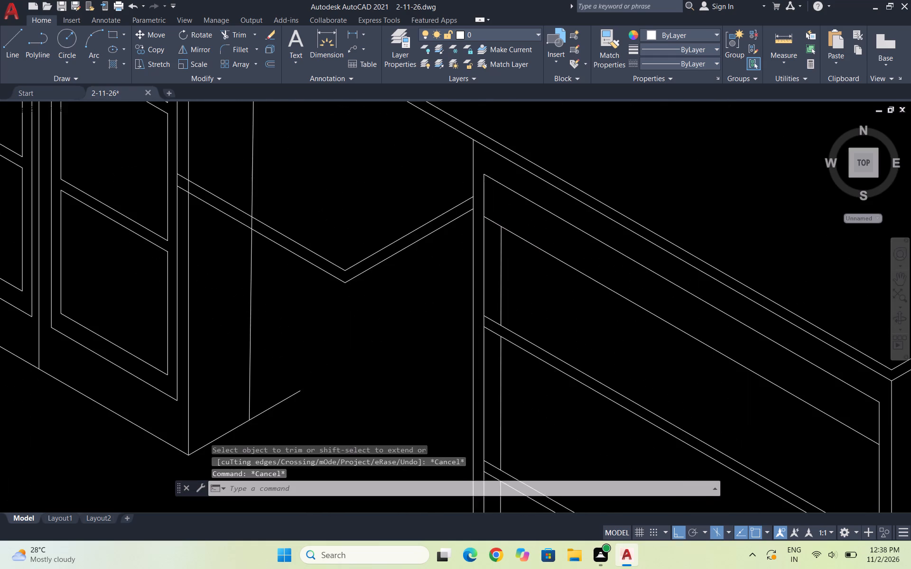
key("Escape")
key("l")
key("Return")
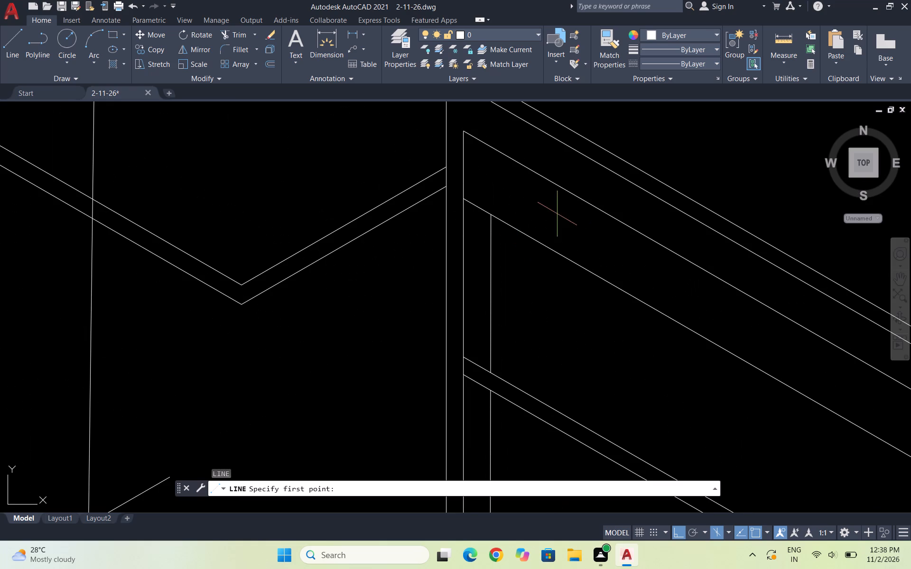
left_click(493, 215)
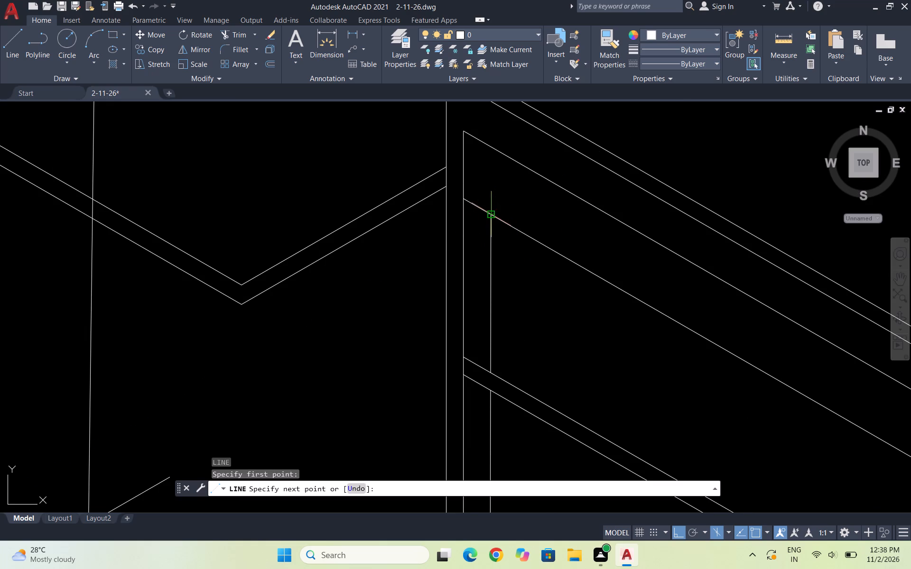
left_click(464, 227)
key("Escape")
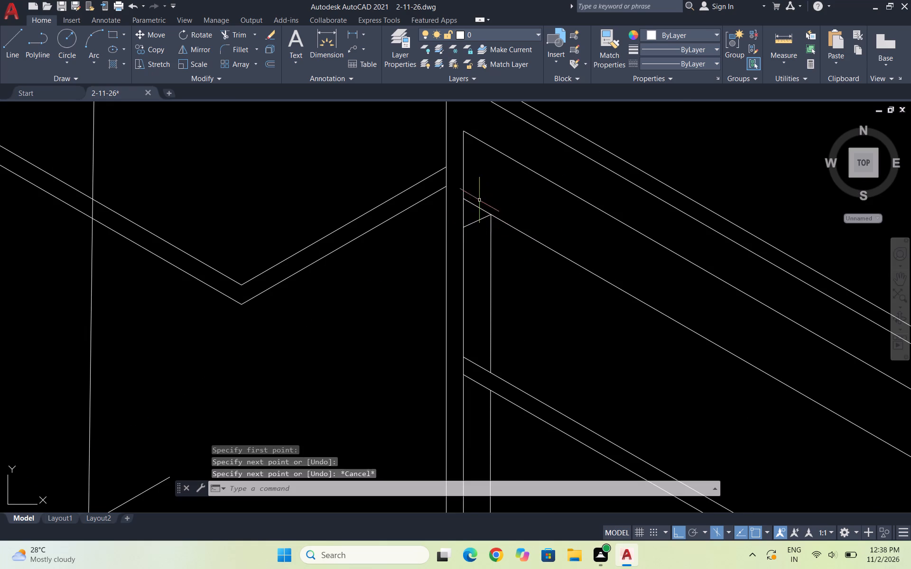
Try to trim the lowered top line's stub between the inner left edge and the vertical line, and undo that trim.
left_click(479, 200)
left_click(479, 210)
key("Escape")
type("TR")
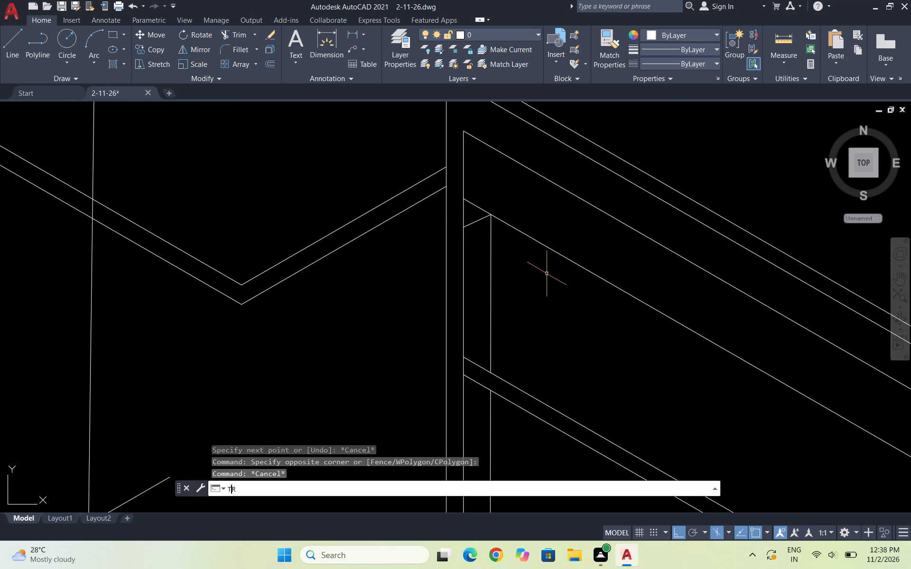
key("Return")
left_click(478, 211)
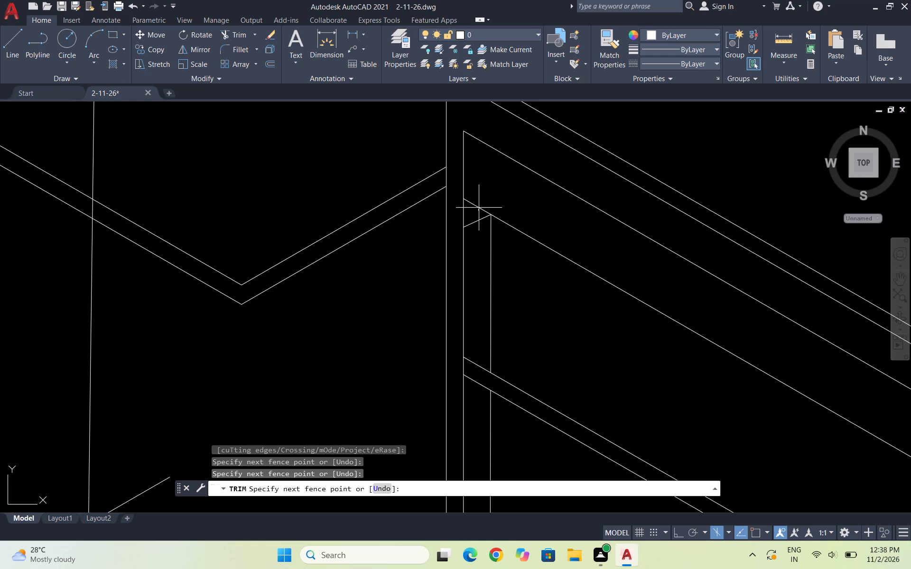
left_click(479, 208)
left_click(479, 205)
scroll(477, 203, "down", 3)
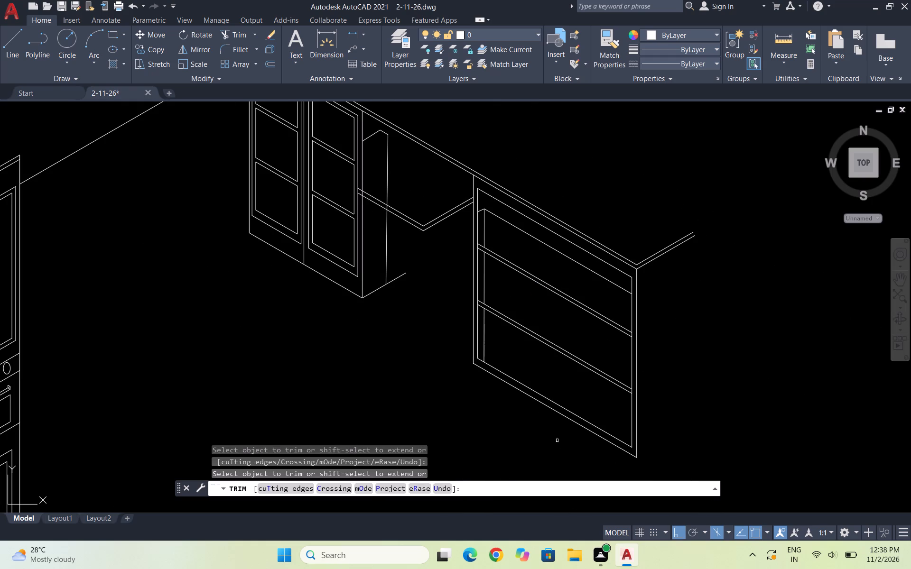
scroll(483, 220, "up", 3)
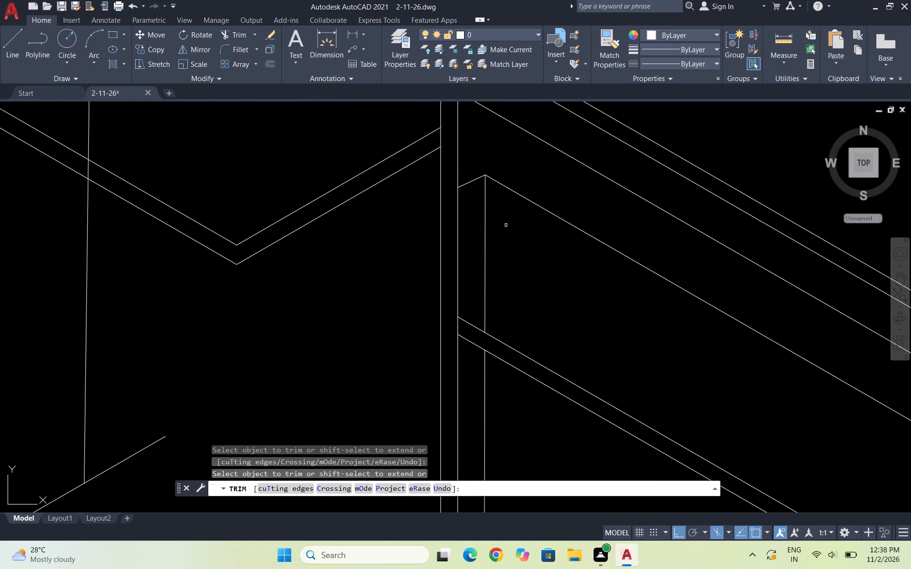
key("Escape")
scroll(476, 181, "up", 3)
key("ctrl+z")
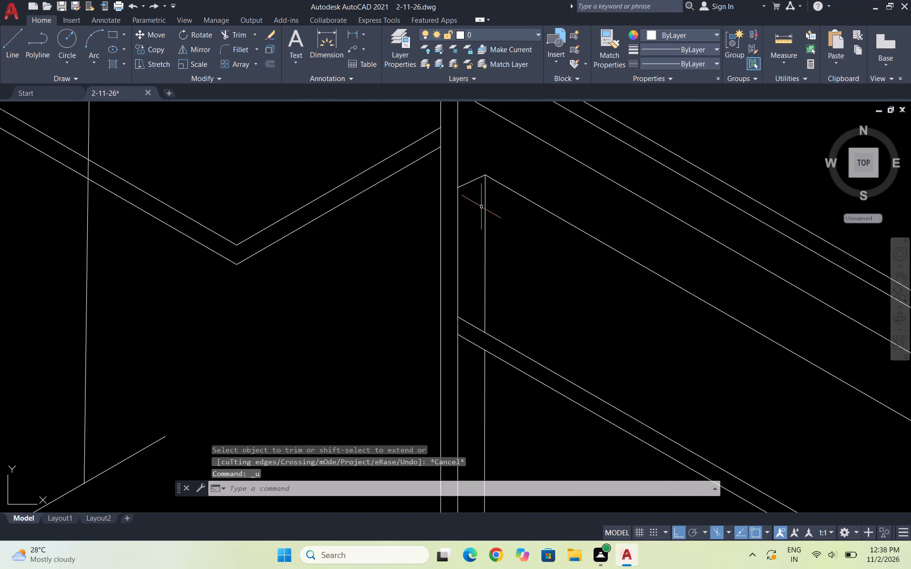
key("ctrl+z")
Delete the short slanted line between the vertical depth line's top end and the wall cabinet's inner left edge.
scroll(477, 216, "up", 3)
left_click(501, 235)
left_click(484, 220)
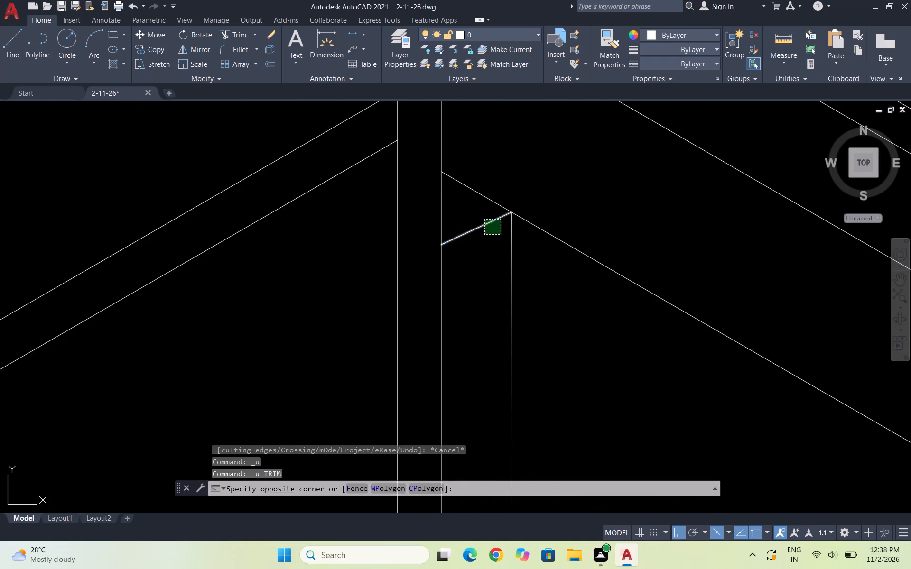
key("Delete")
key("Delete")
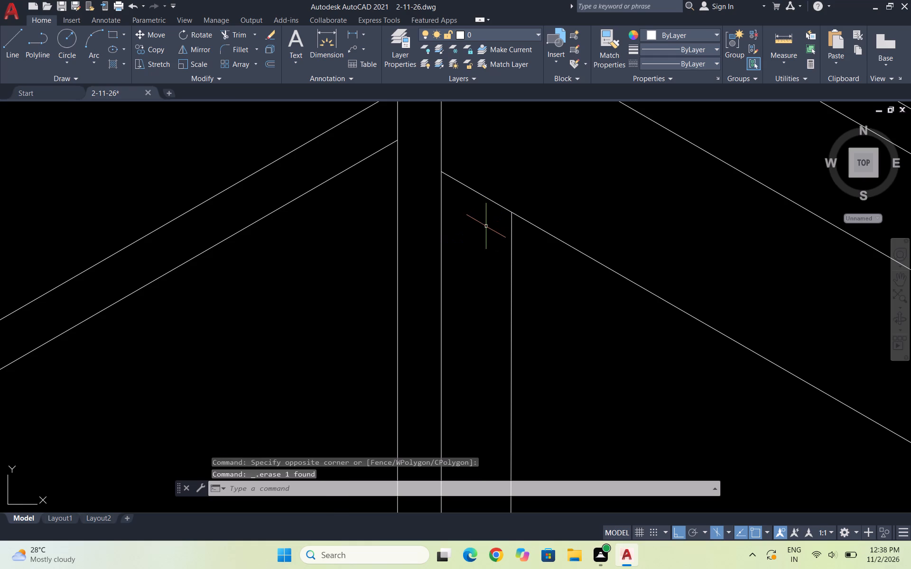
key("Delete")
key("Delete")
key("Delete")
key("Delete")
key("Escape")
key("Escape")
key("Escape")
key("Escape")
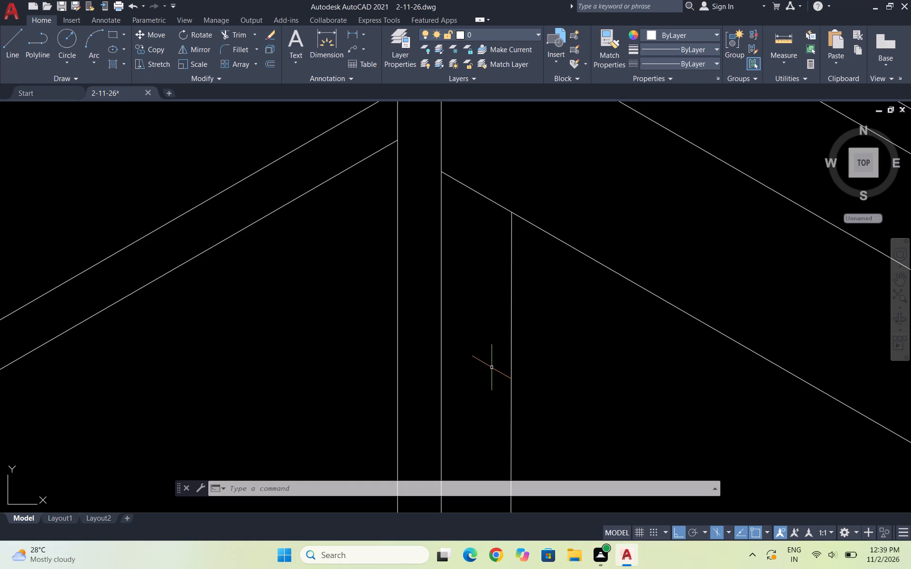
key("Escape")
key("Escape")
Draw a new, slightly steeper slanted line from the vertical depth line's top end down to the cabinet's inner left edge.
scroll(453, 181, "down", 4)
key("Escape")
scroll(488, 227, "down", 4)
scroll(476, 207, "up", 7)
key("Escape")
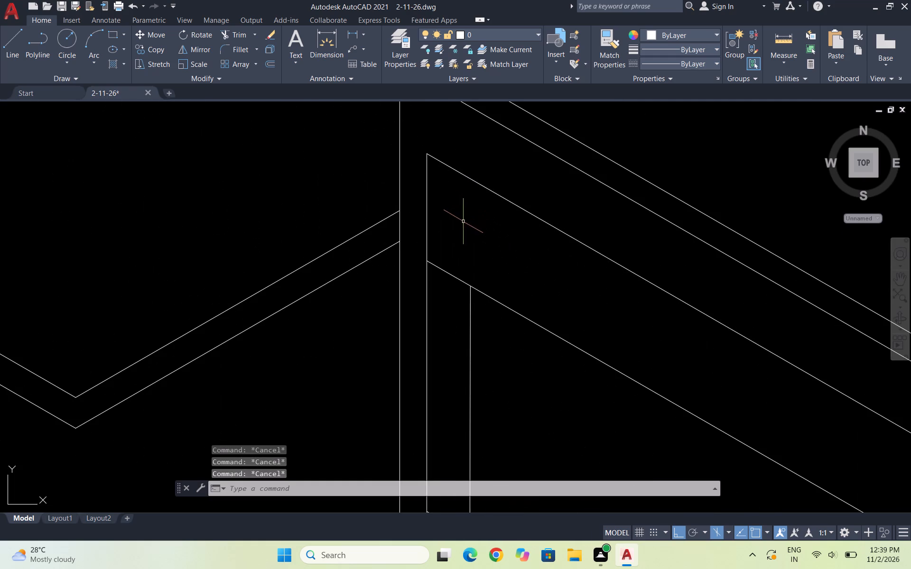
key("Escape")
key("l")
key("Return")
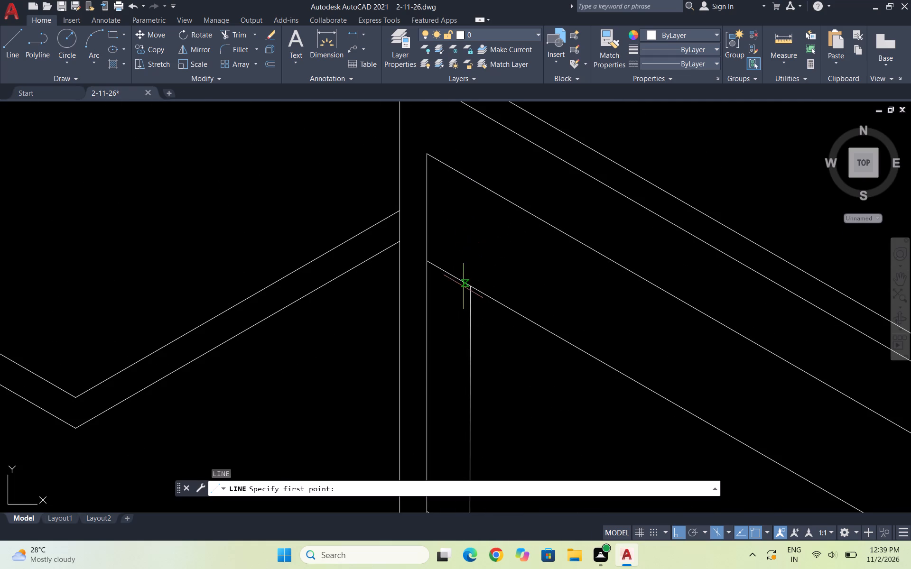
left_click(471, 287)
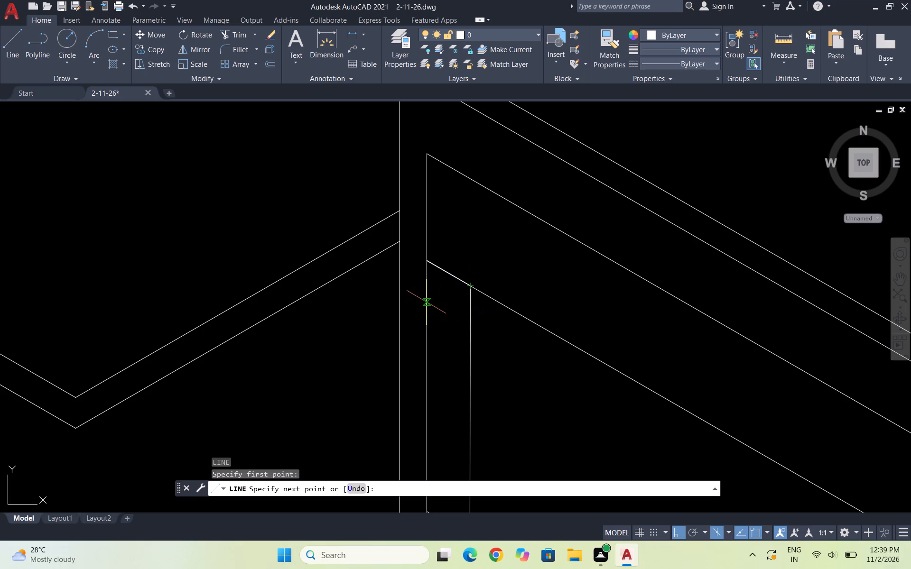
left_click(426, 303)
key("Escape")
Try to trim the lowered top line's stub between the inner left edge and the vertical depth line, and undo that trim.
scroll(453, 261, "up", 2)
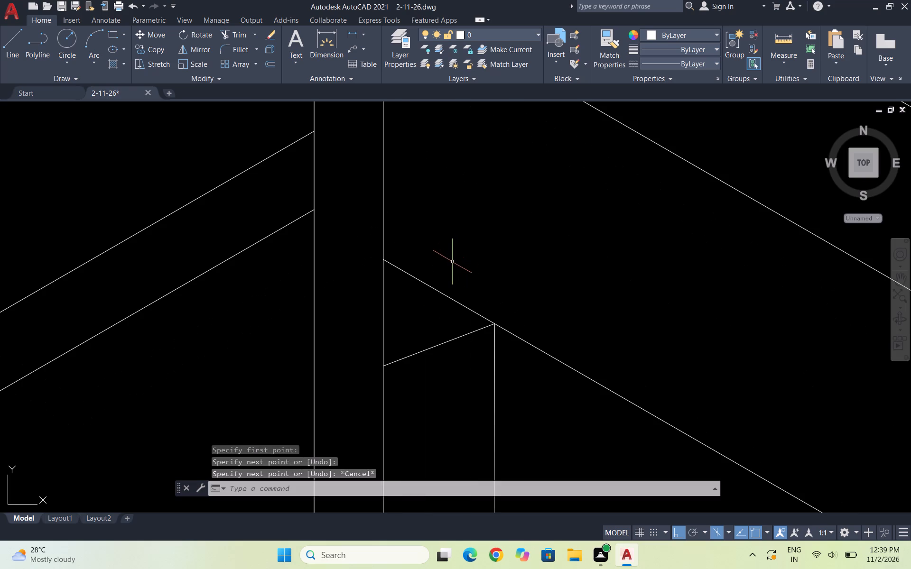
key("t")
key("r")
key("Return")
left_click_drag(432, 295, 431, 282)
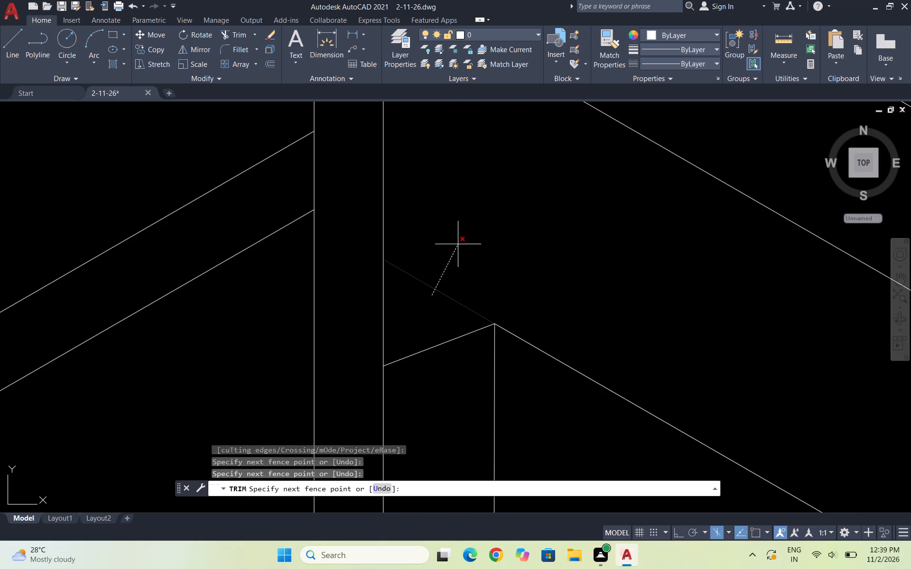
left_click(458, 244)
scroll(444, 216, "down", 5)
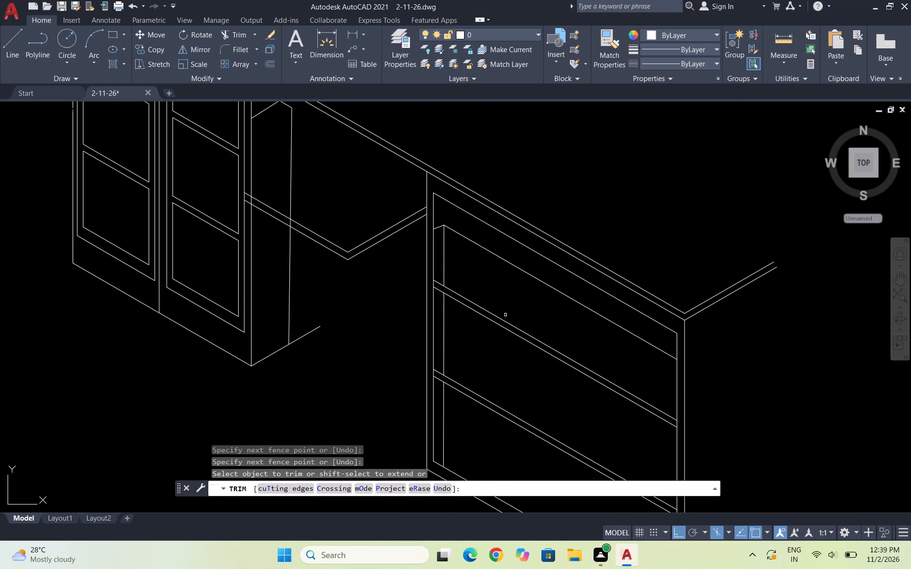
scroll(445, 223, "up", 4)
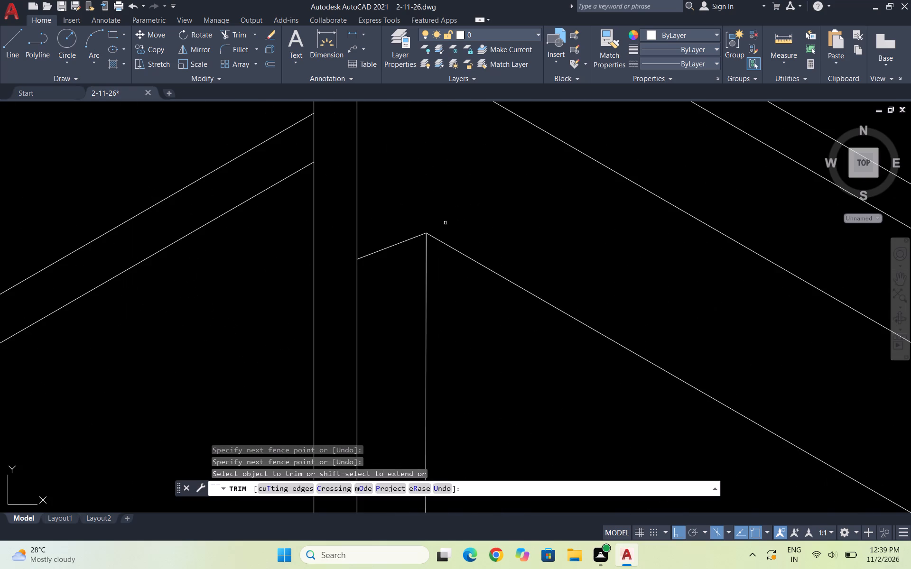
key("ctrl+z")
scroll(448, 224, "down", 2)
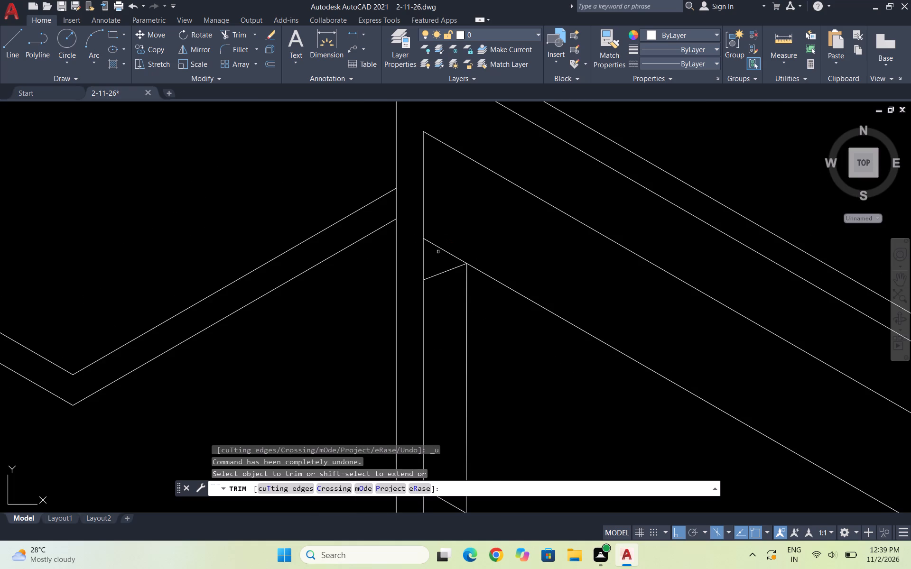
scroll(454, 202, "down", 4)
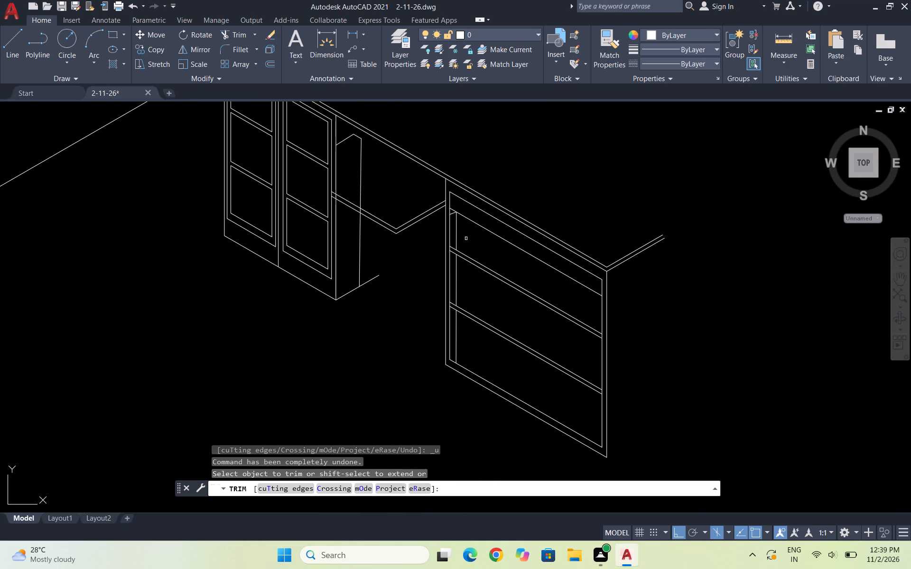